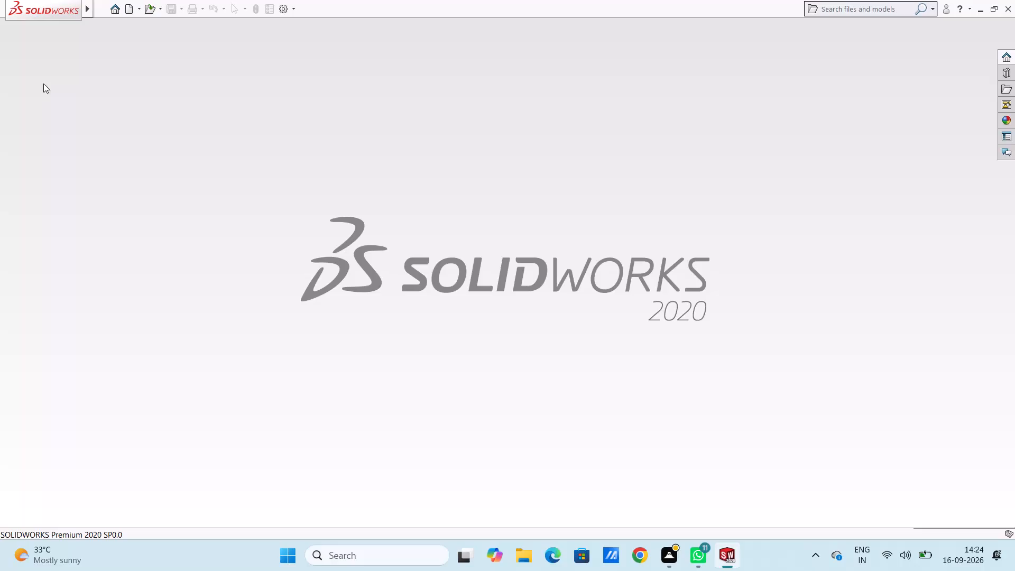
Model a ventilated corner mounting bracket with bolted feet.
Create a new part document.
left_click(129, 11)
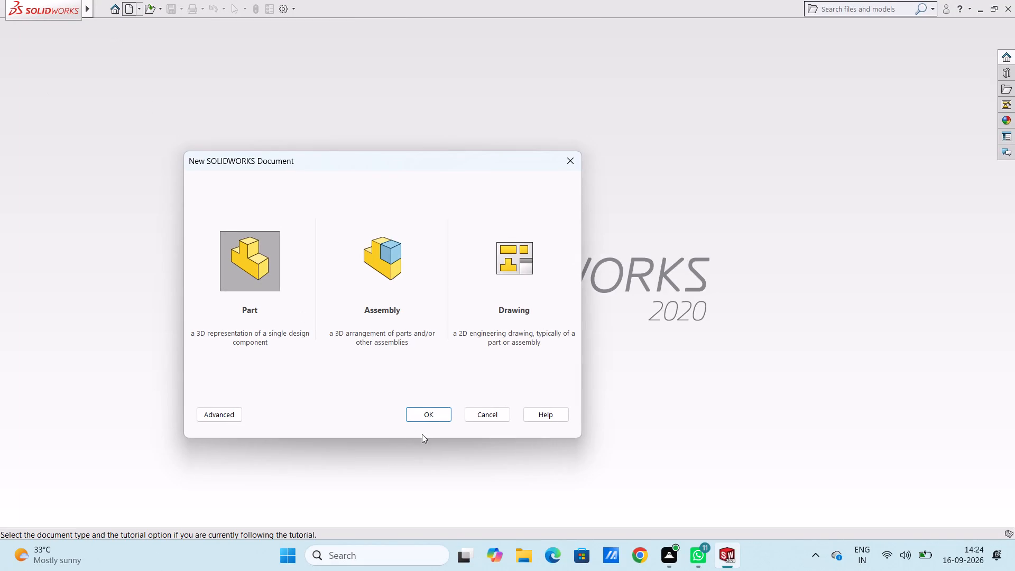
left_click(429, 414)
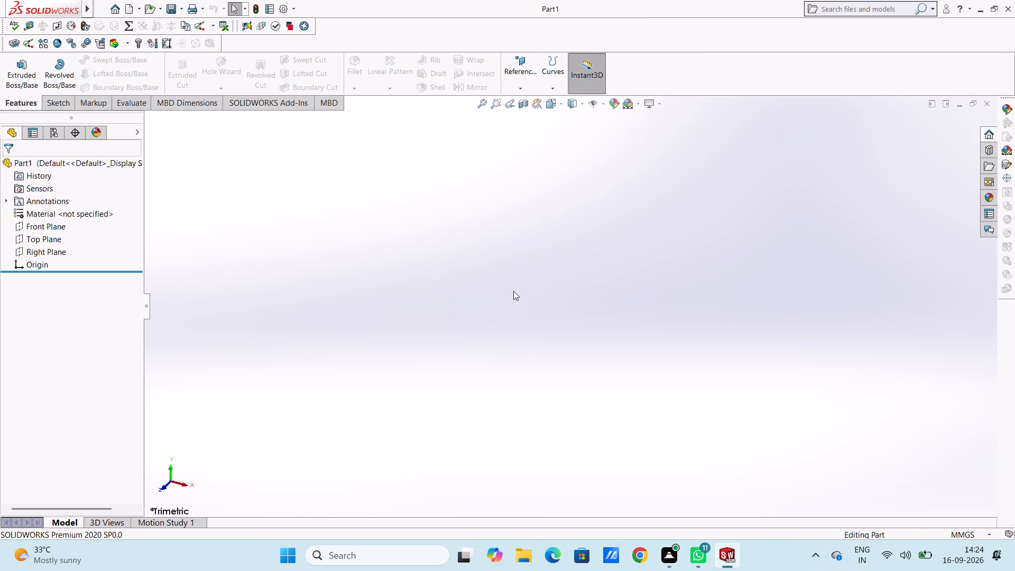
Start a sketch on the Front Plane and draw a 90 × 90 mm center rectangle centred on the origin.
left_click(56, 227)
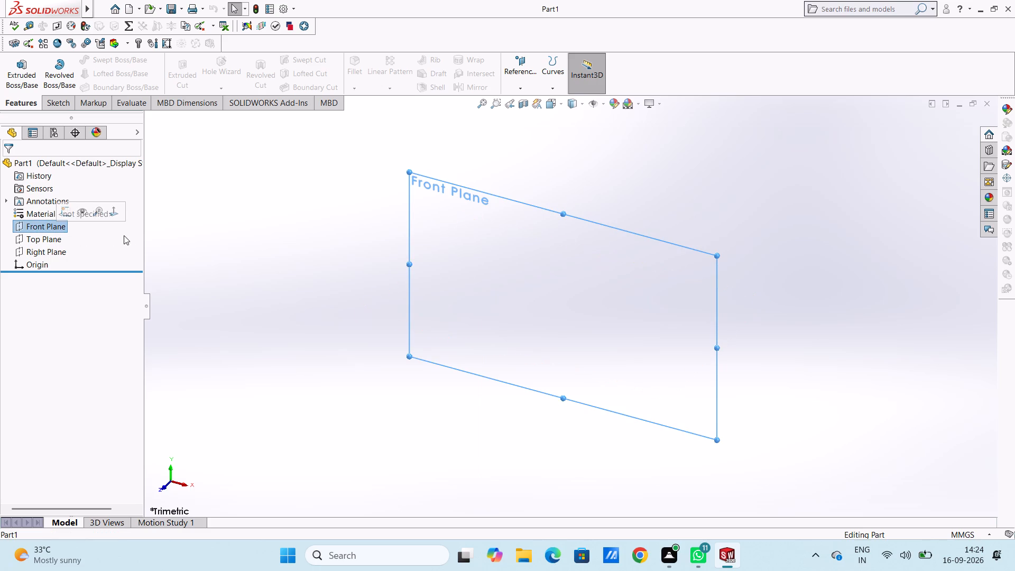
left_click(68, 213)
left_click(267, 256)
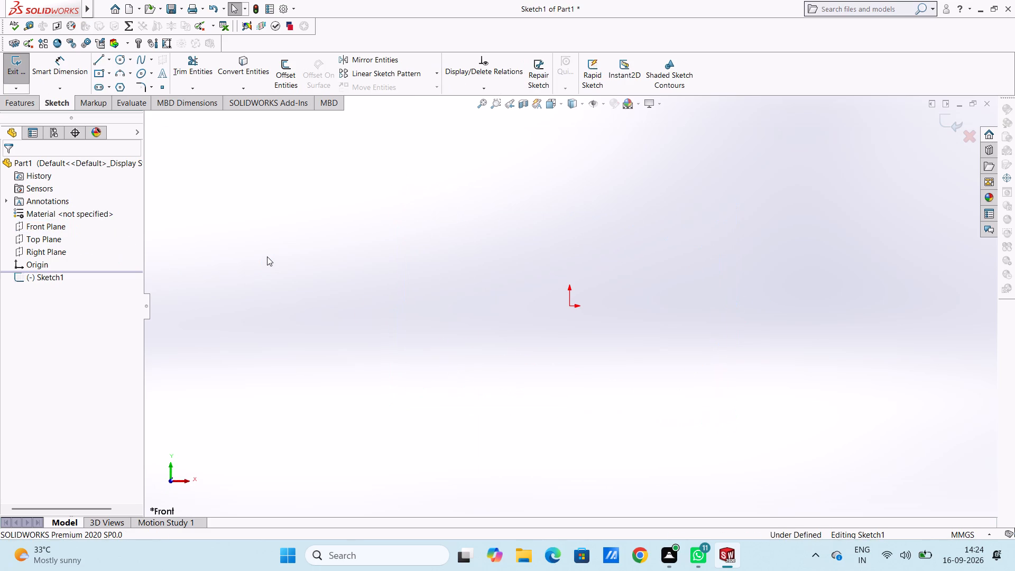
key("ctrl+1")
key("ctrl+2")
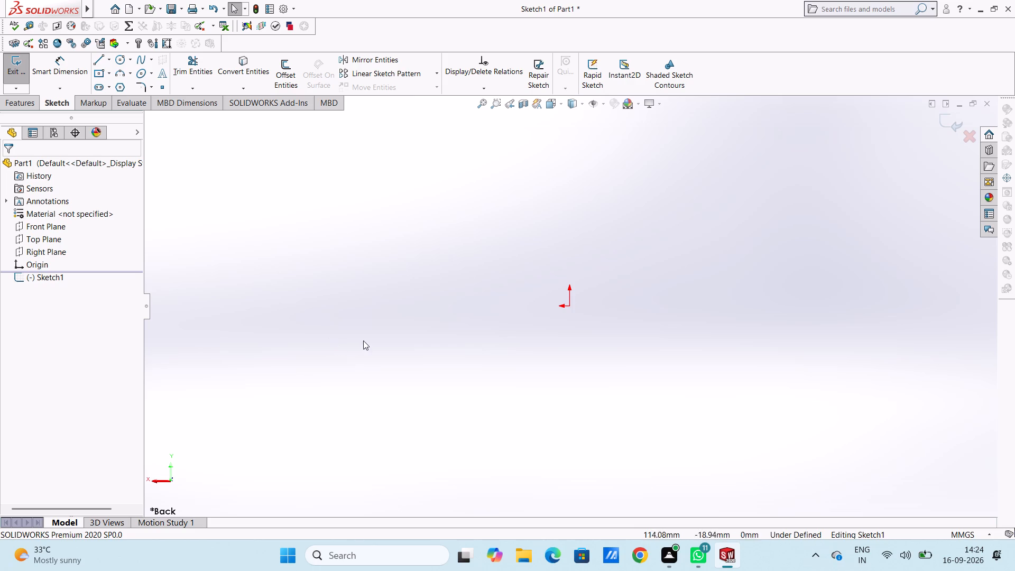
left_click(98, 79)
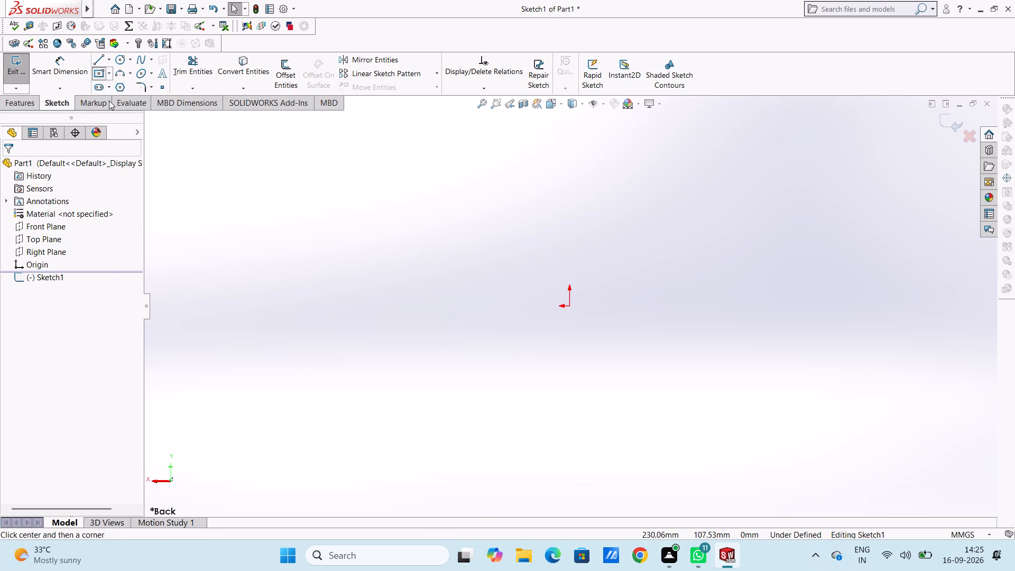
left_click(570, 309)
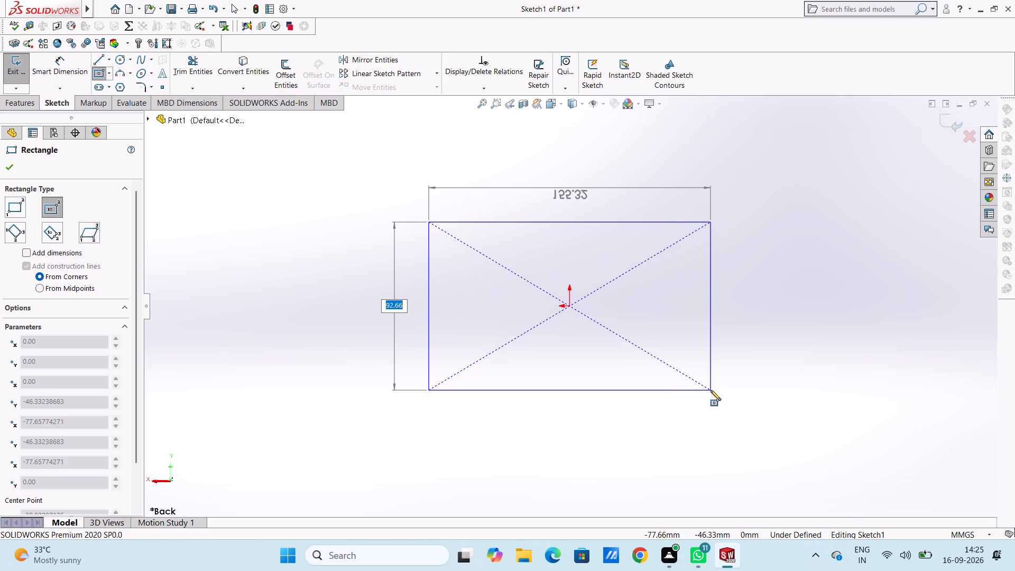
type("90")
key("Return")
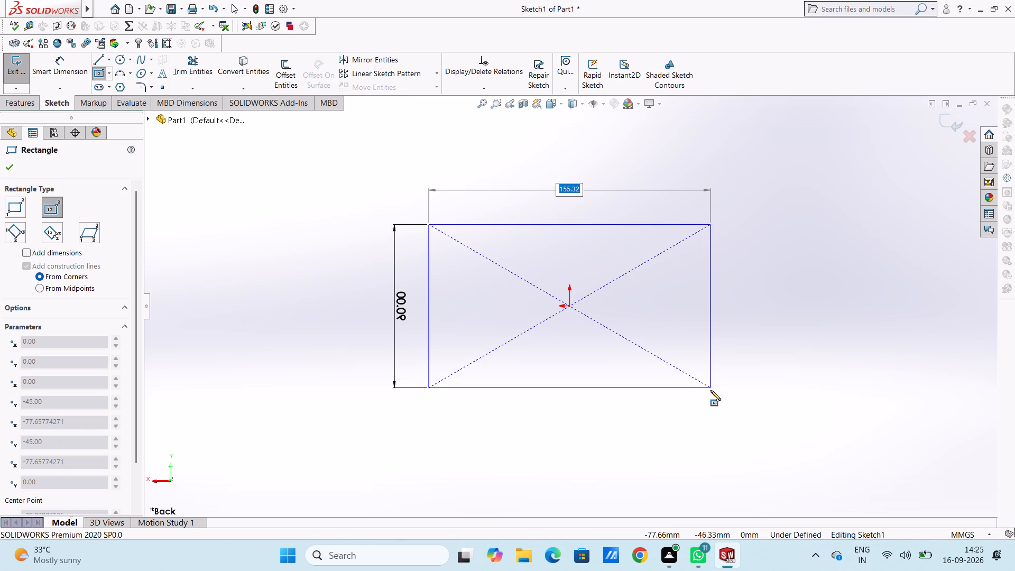
type("90")
key("Return")
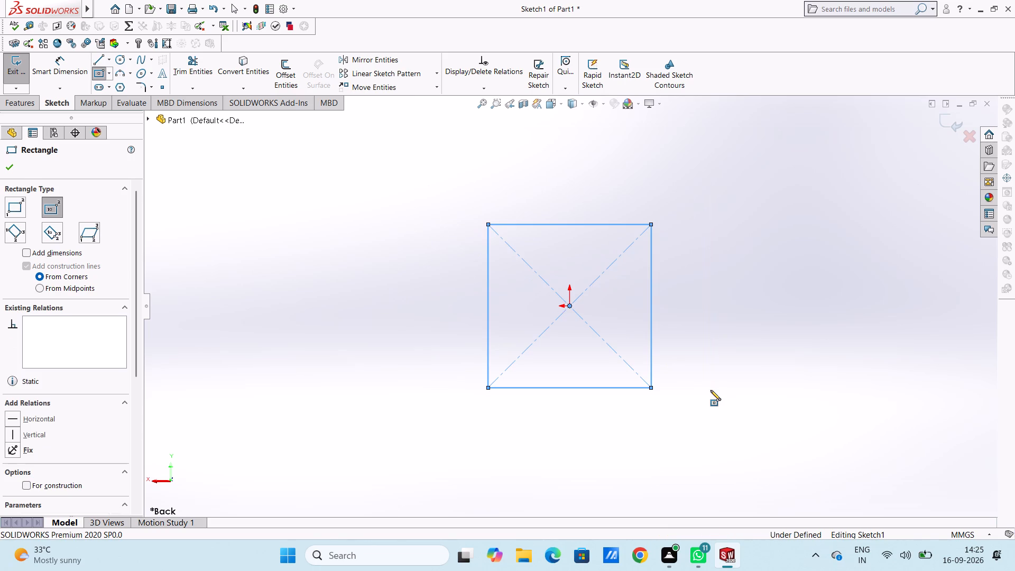
key("Escape")
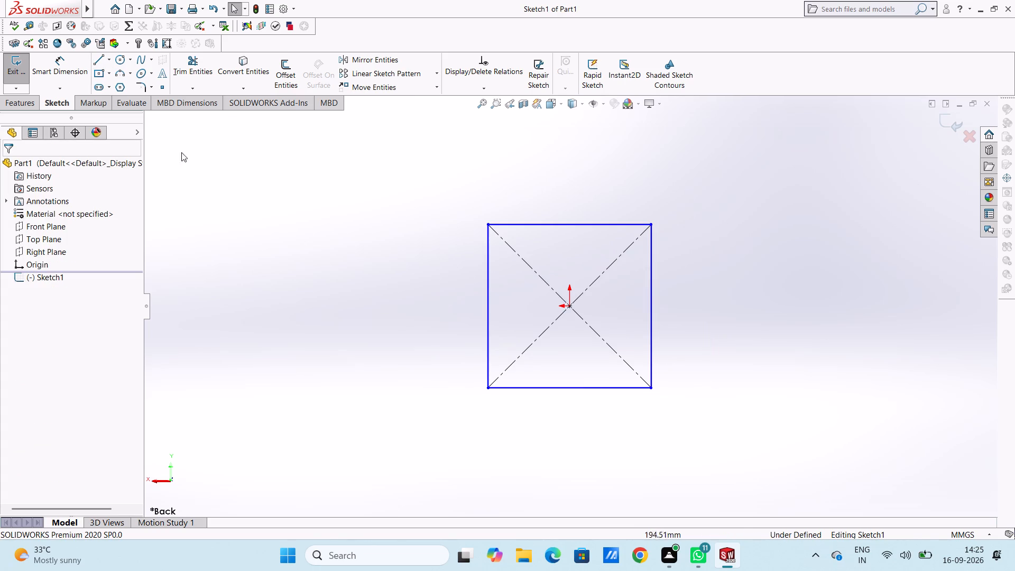
Dimension a vertical side of the square, placing the dimension well outside the profile.
left_click(62, 72)
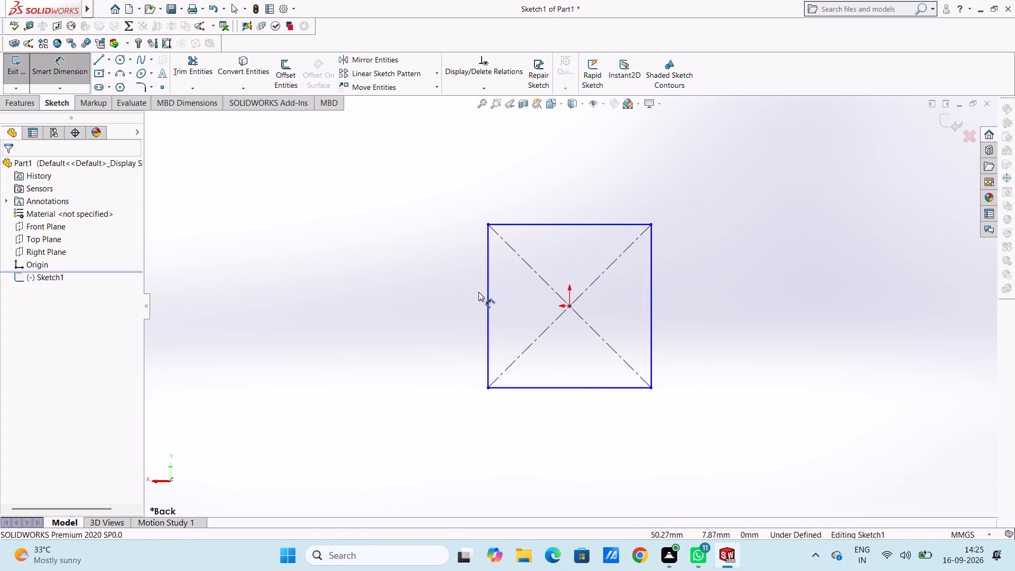
left_click(491, 306)
left_click(270, 304)
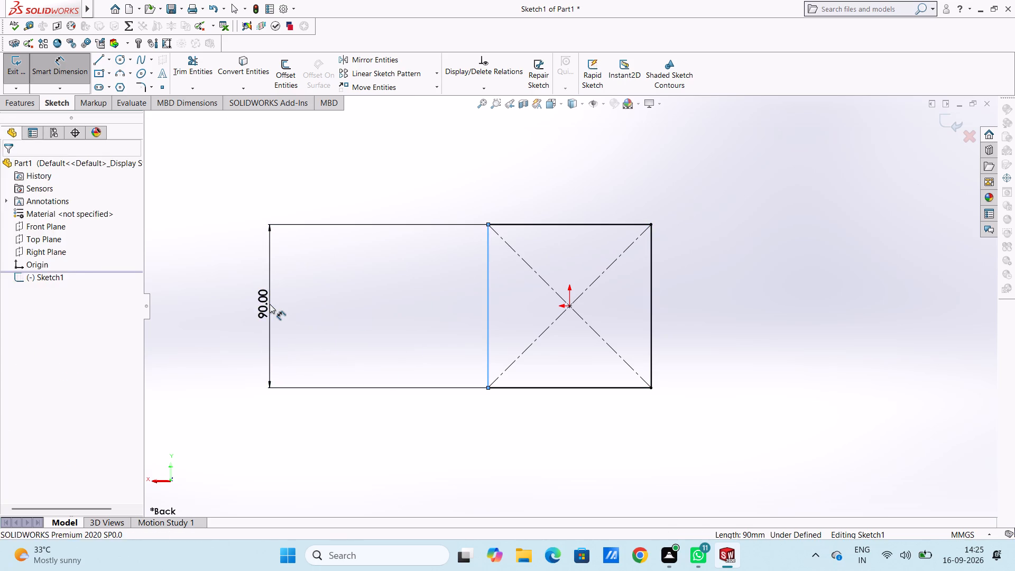
left_click(225, 290)
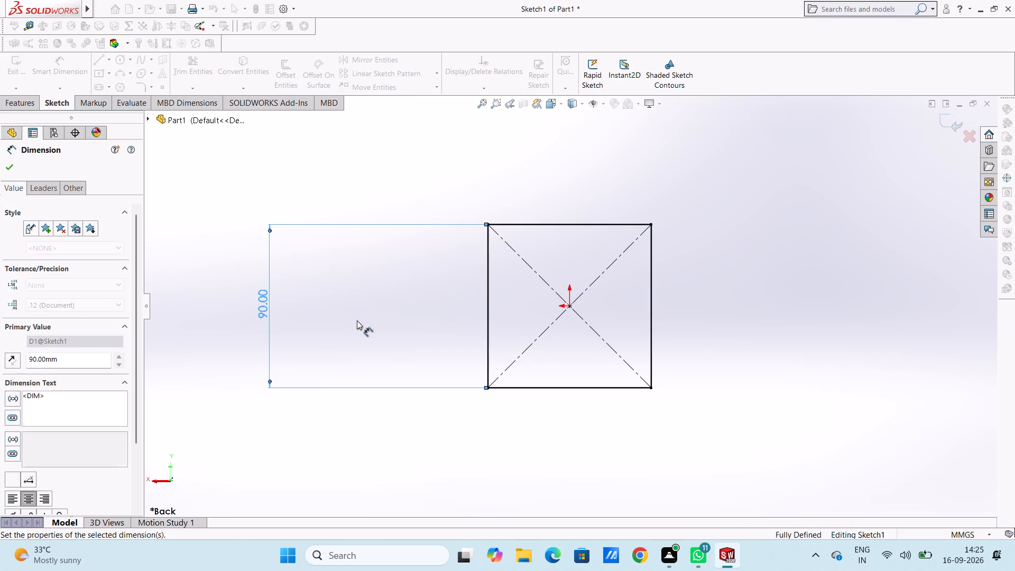
left_click(365, 316)
Draw a 60 × 60 mm center rectangle inside the outer square, centred on the origin.
scroll(634, 258, "down", 2)
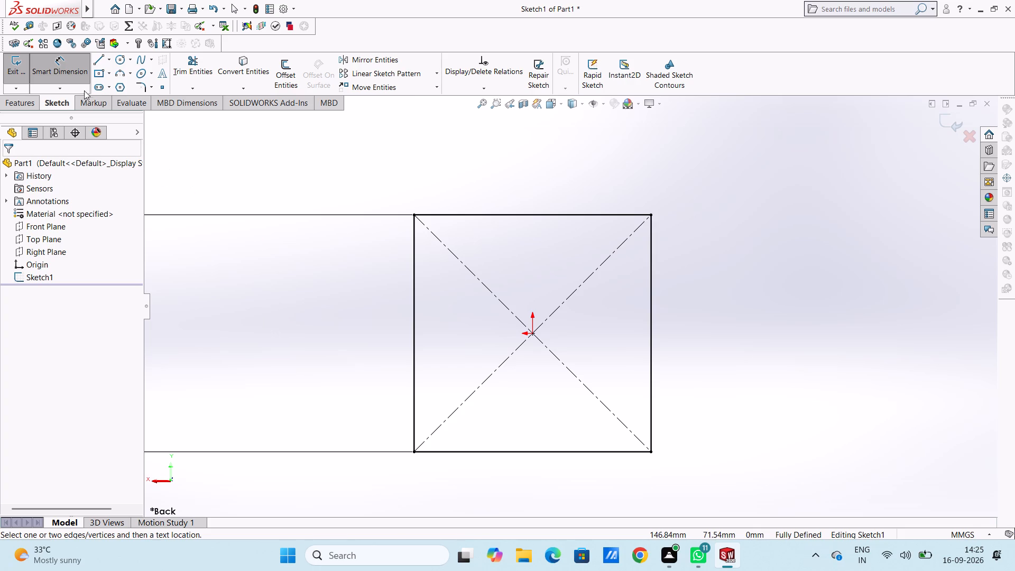
left_click(117, 62)
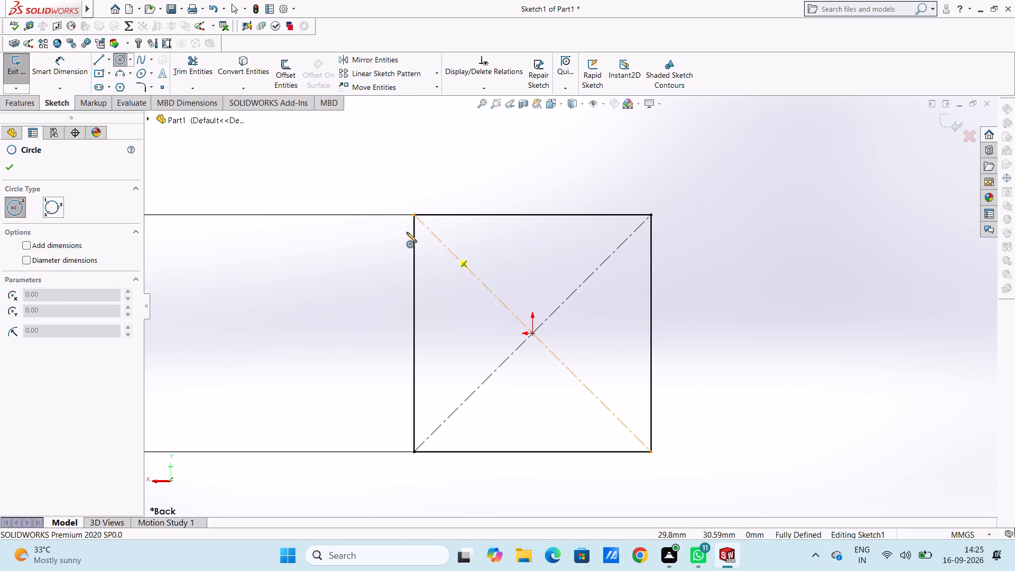
left_click(97, 77)
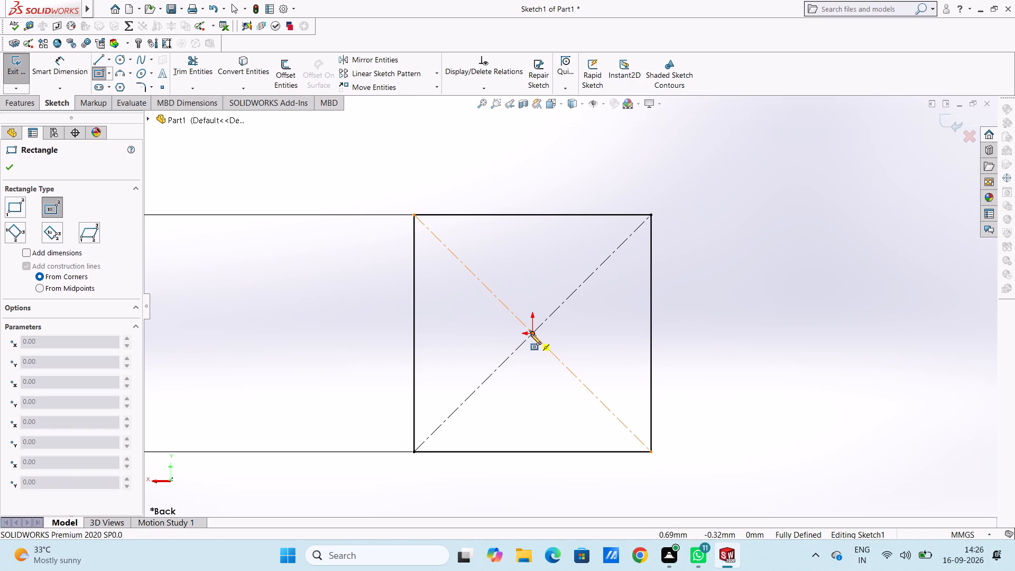
left_click(531, 334)
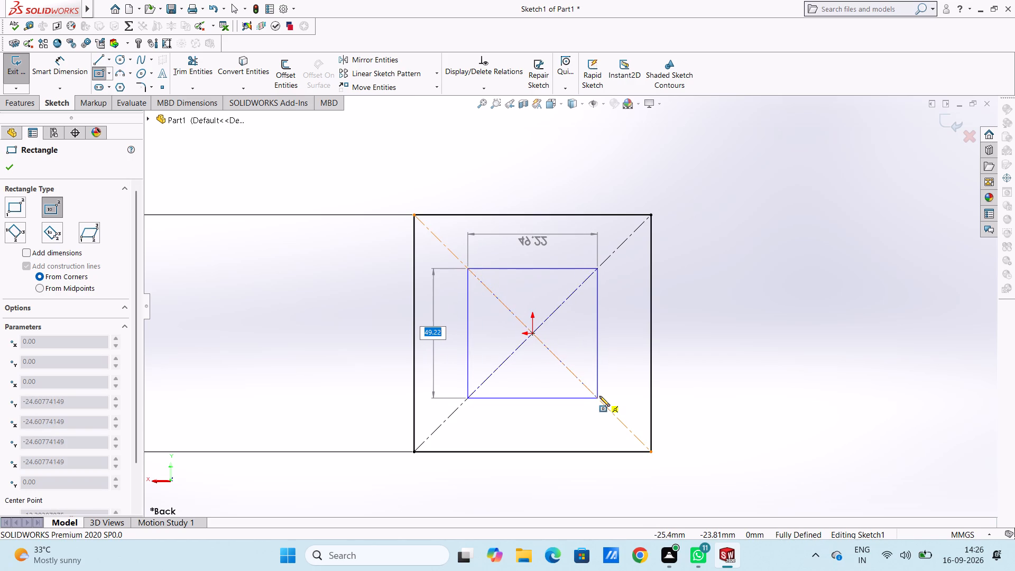
type("60")
key("Return")
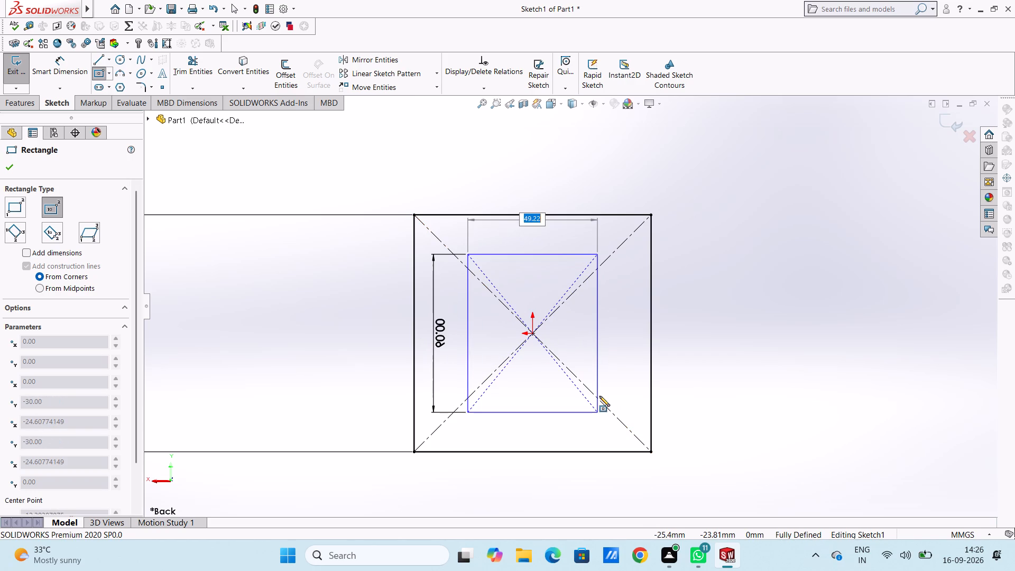
type("60")
key("Return")
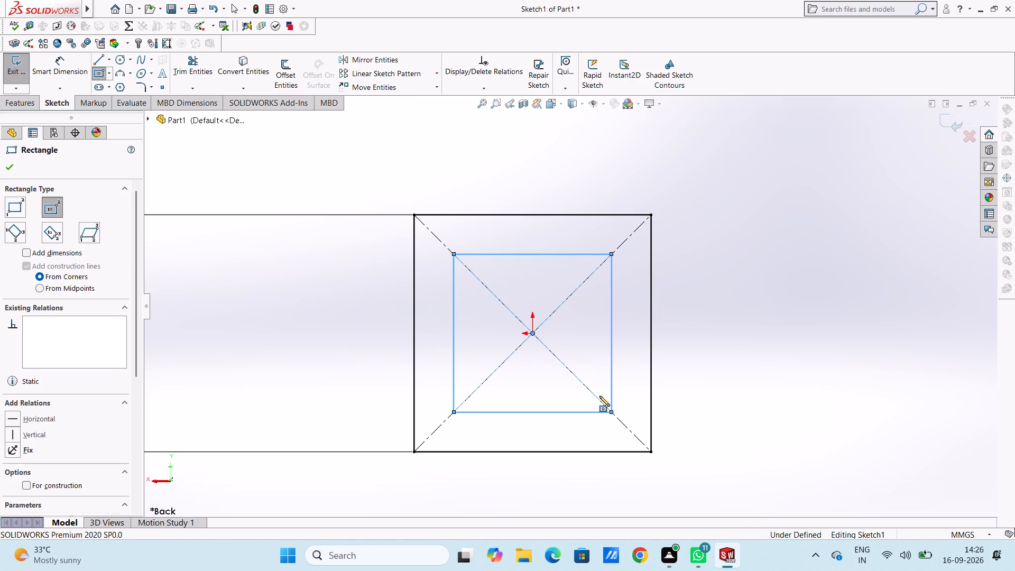
Dimension a vertical side of the inner square, placing the dimension outside the outer square.
left_click(68, 72)
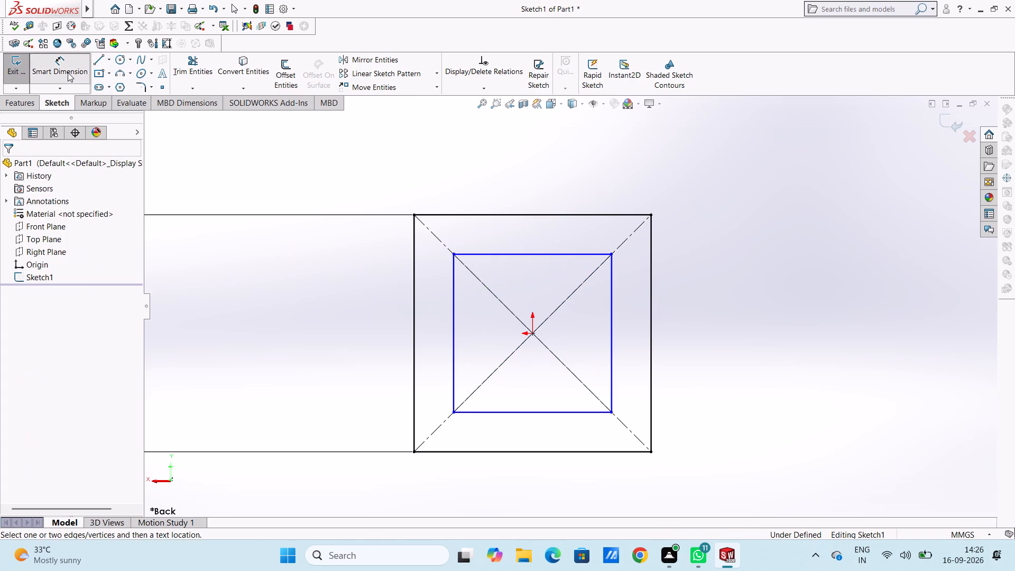
left_click(610, 342)
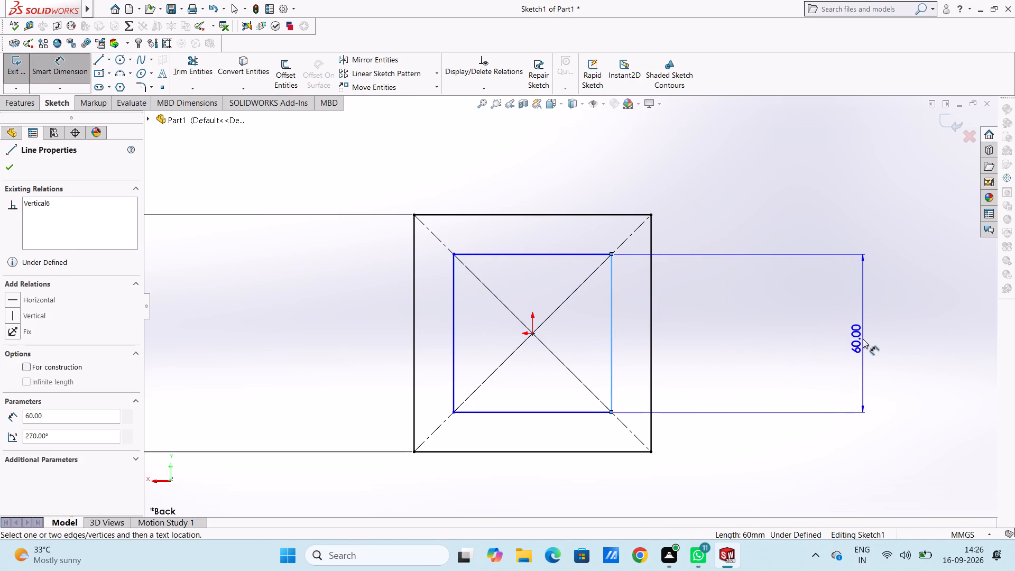
left_click(863, 339)
left_click(820, 325)
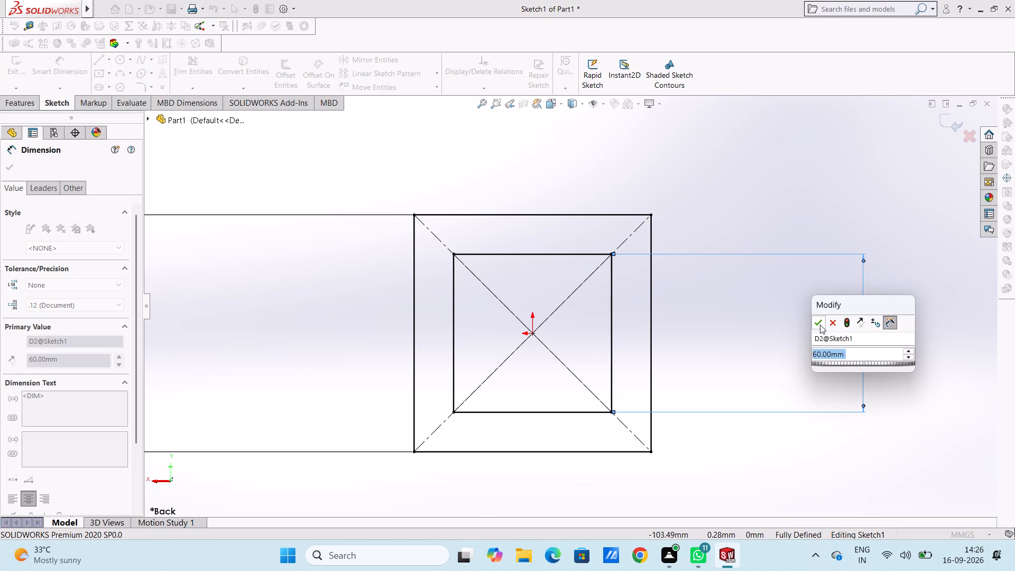
left_click(772, 321)
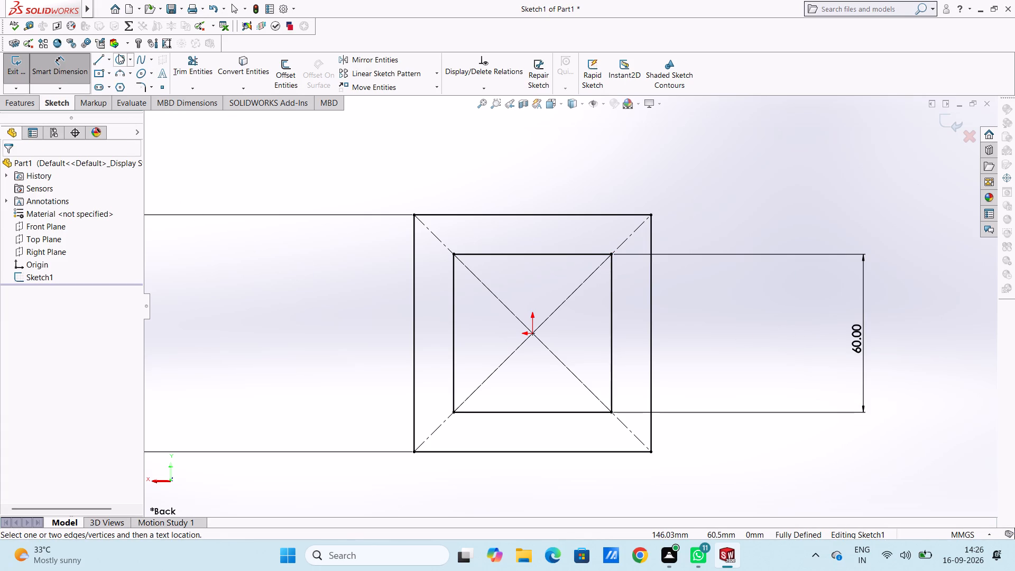
Draw two concentric circles centred on the origin inside the inner square, with radii of 22.5 mm and 12.5 mm.
left_click(118, 54)
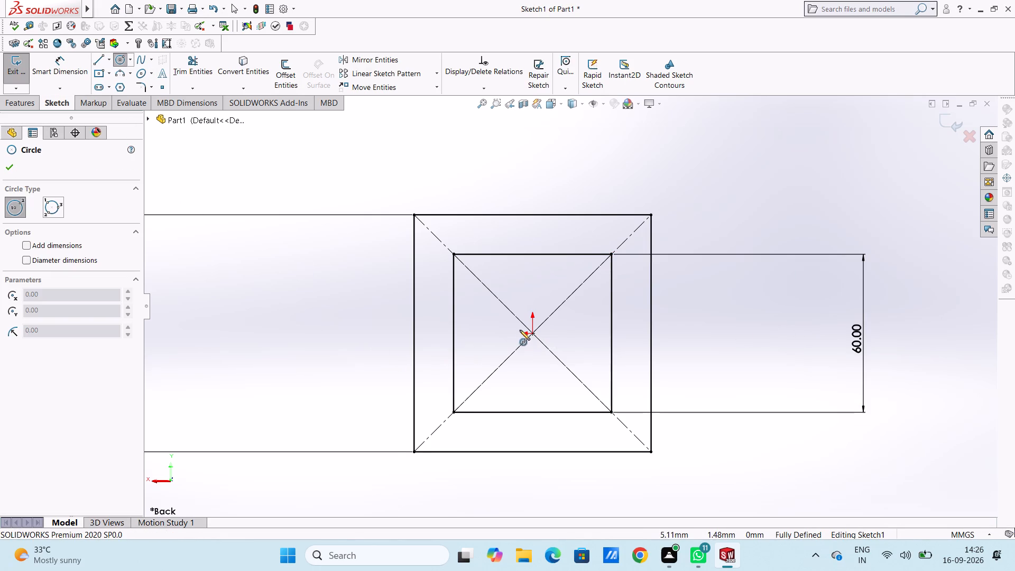
left_click(532, 333)
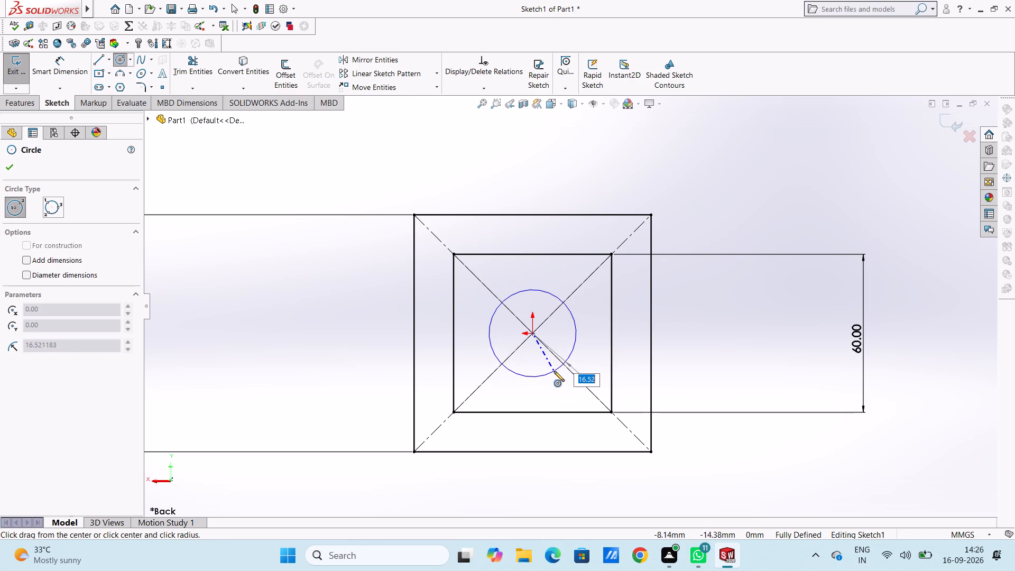
type("22.5")
key("Return")
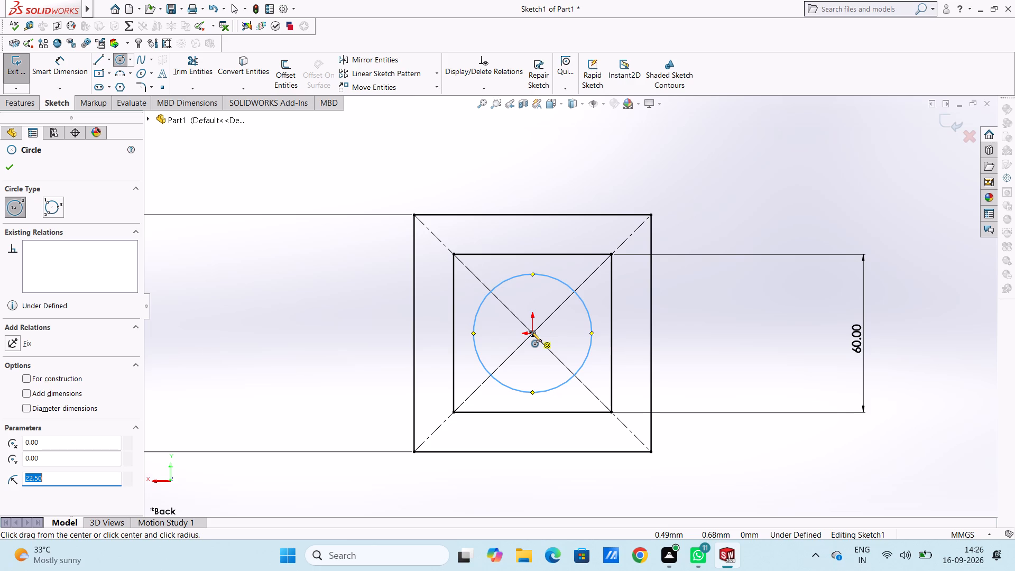
left_click(531, 331)
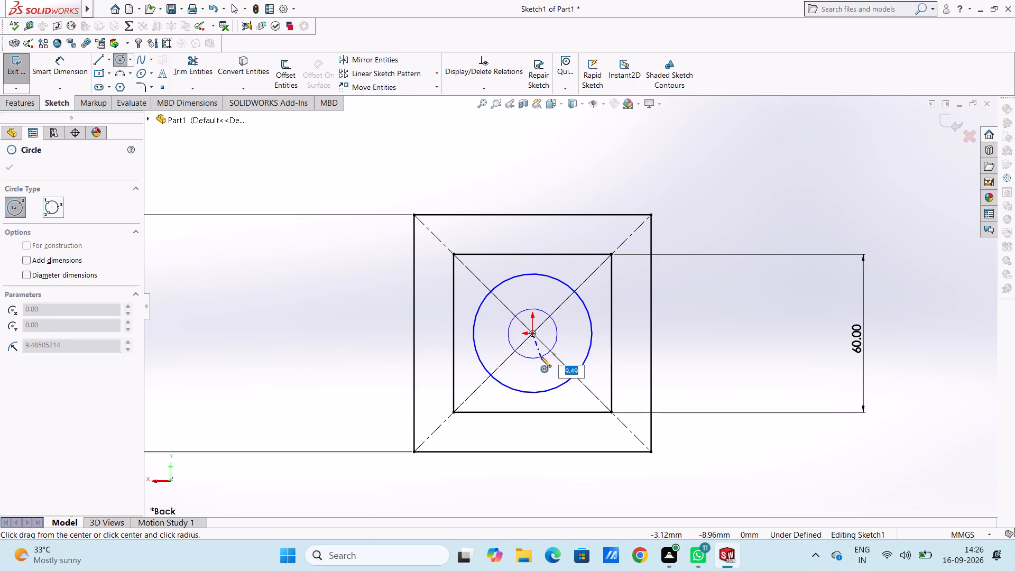
type("12.5")
key("Return")
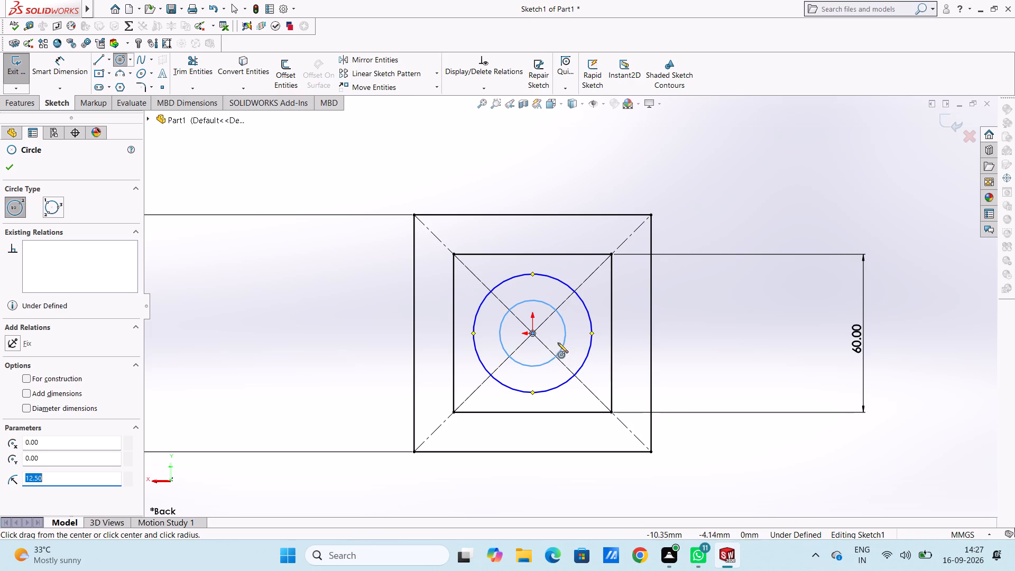
Add two more concentric circles centred on the origin, with radii of 11 mm and 21 mm.
left_click(532, 332)
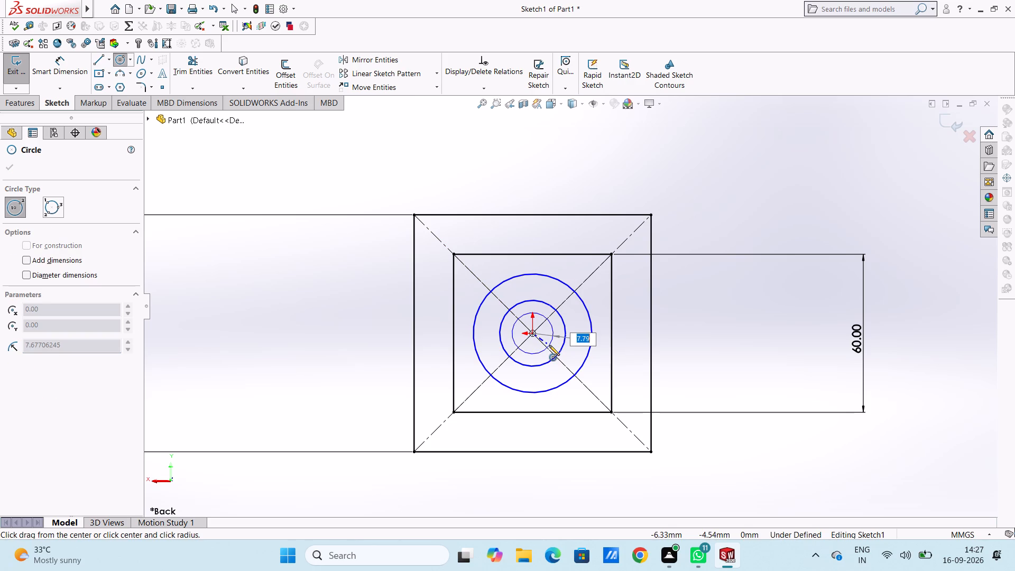
type("11")
key("Return")
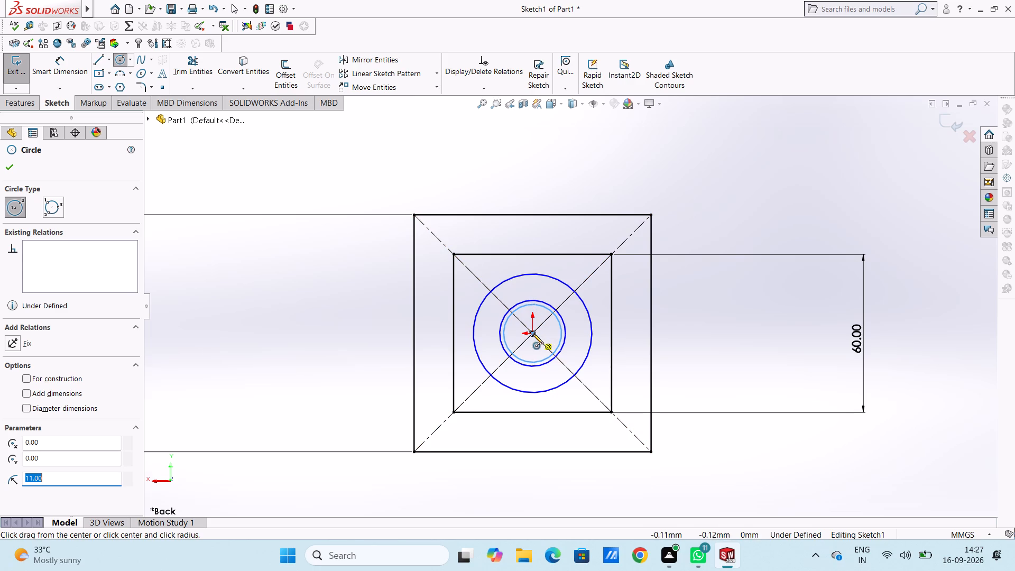
left_click(533, 334)
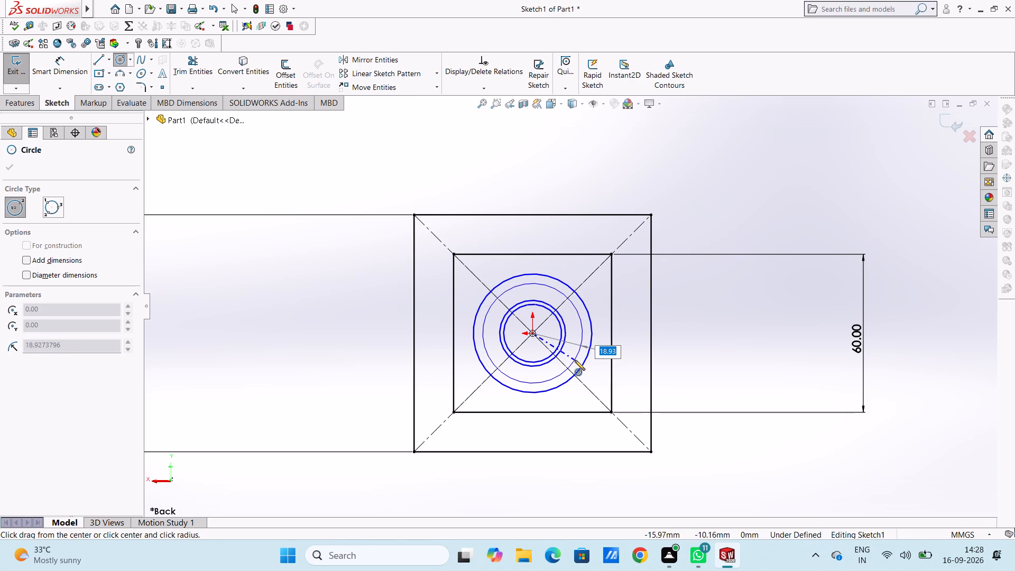
type("21")
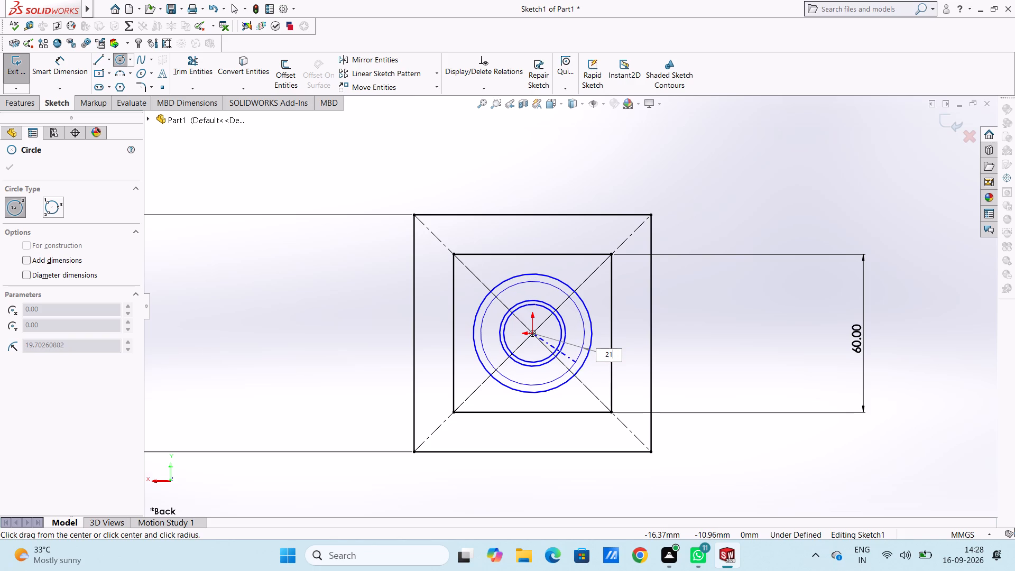
key("Return")
key("Escape")
key("Escape")
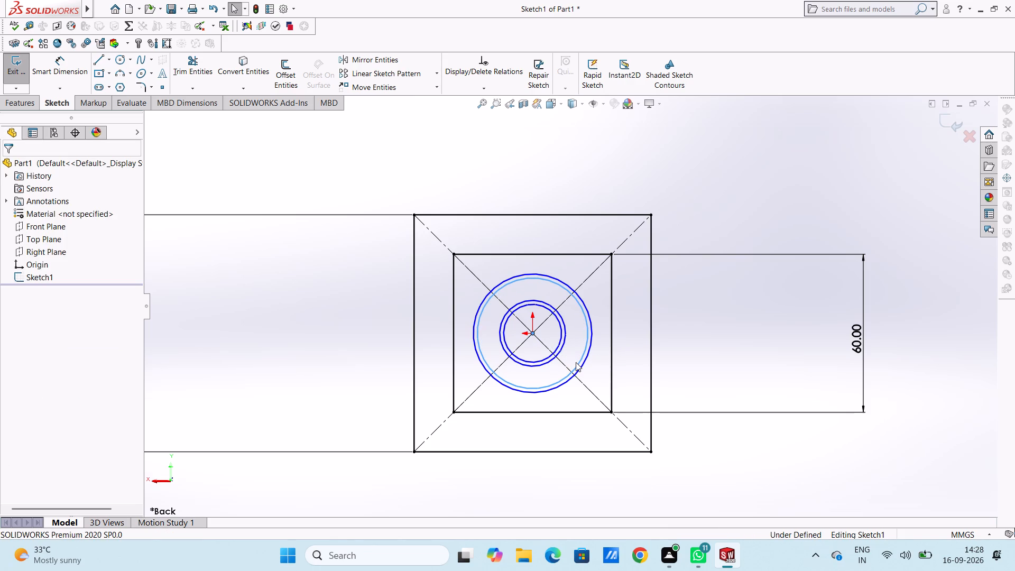
Draw two solid diagonal lines connecting the opposite corners of the inner 60 mm square.
scroll(570, 327, "down", 2)
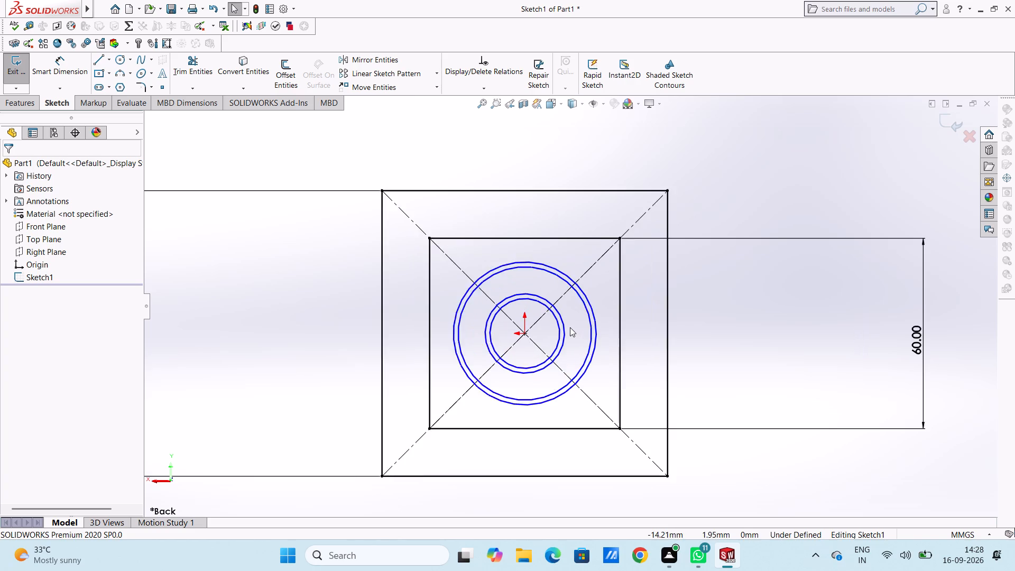
left_click(101, 60)
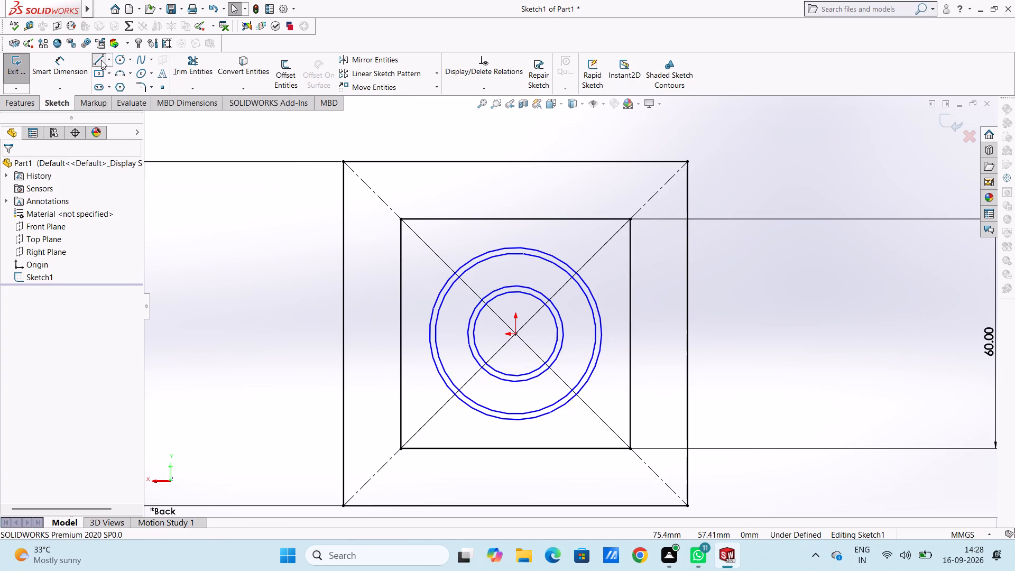
left_click(402, 219)
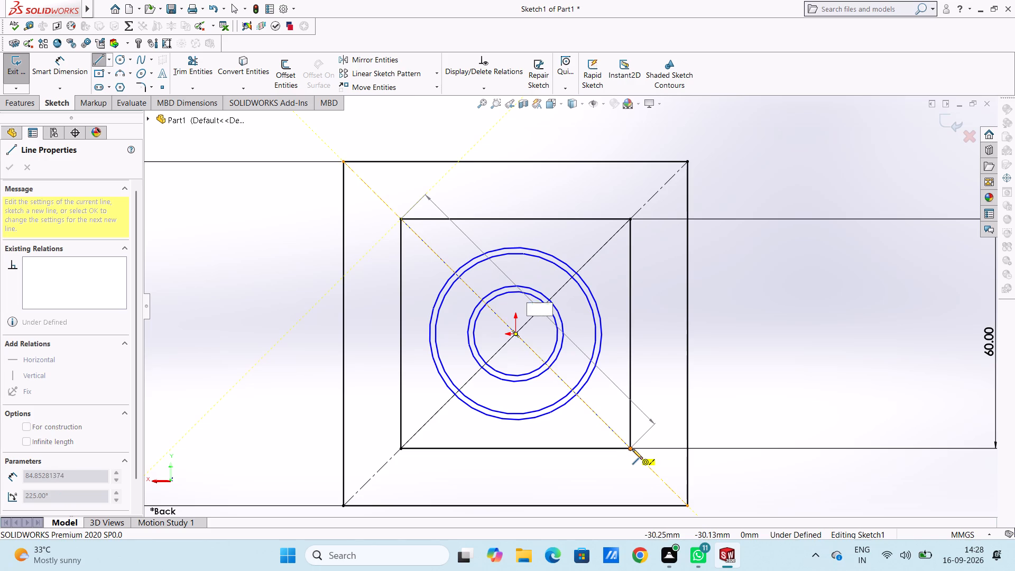
left_click(630, 447)
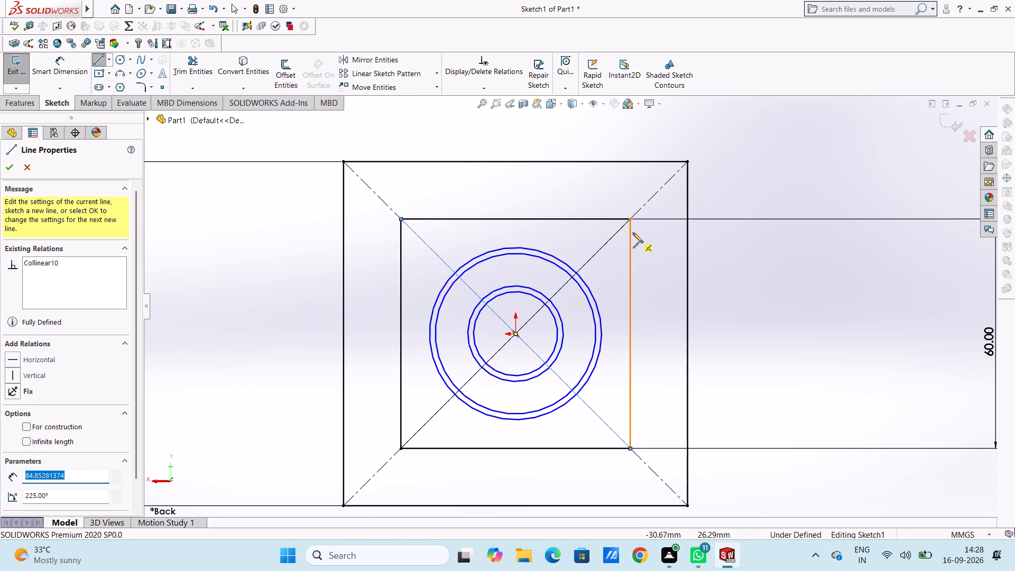
left_click(631, 218)
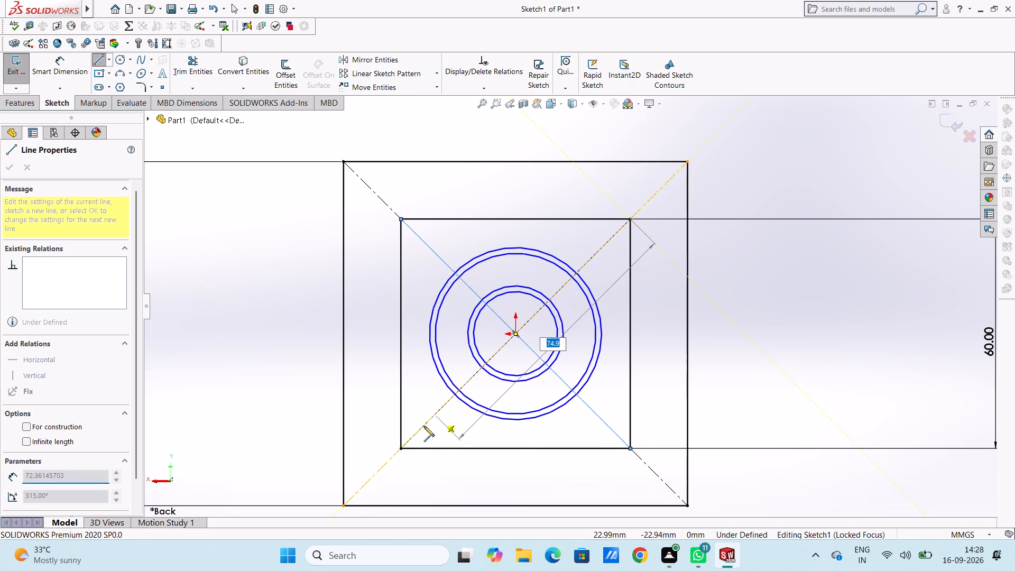
left_click(402, 448)
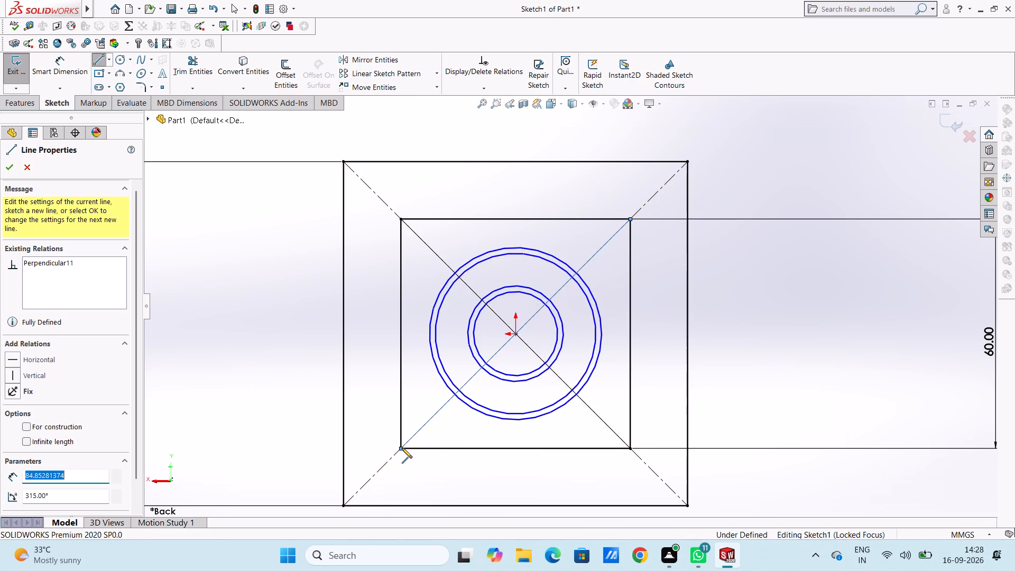
key("Escape")
key("Escape")
key("Escape")
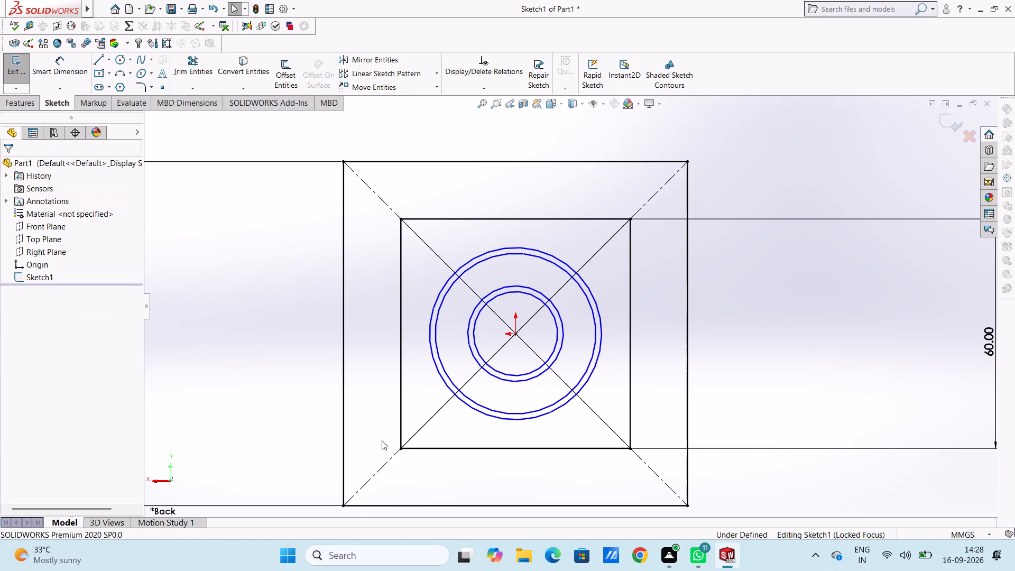
Offset both solid diagonals of the inner square bi-directionally by 2 mm, with dimensions added.
left_click(279, 72)
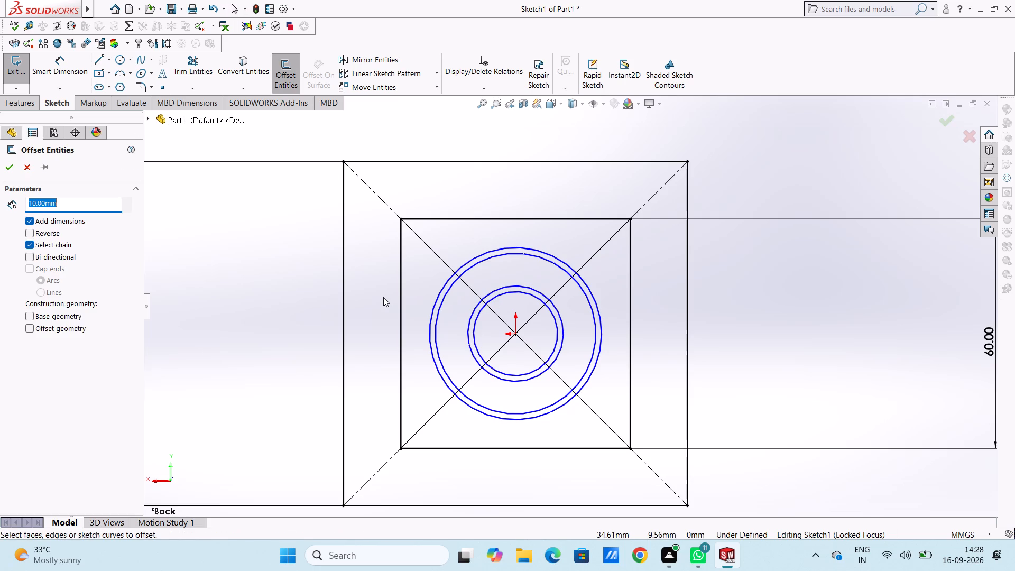
key("2")
key("Return")
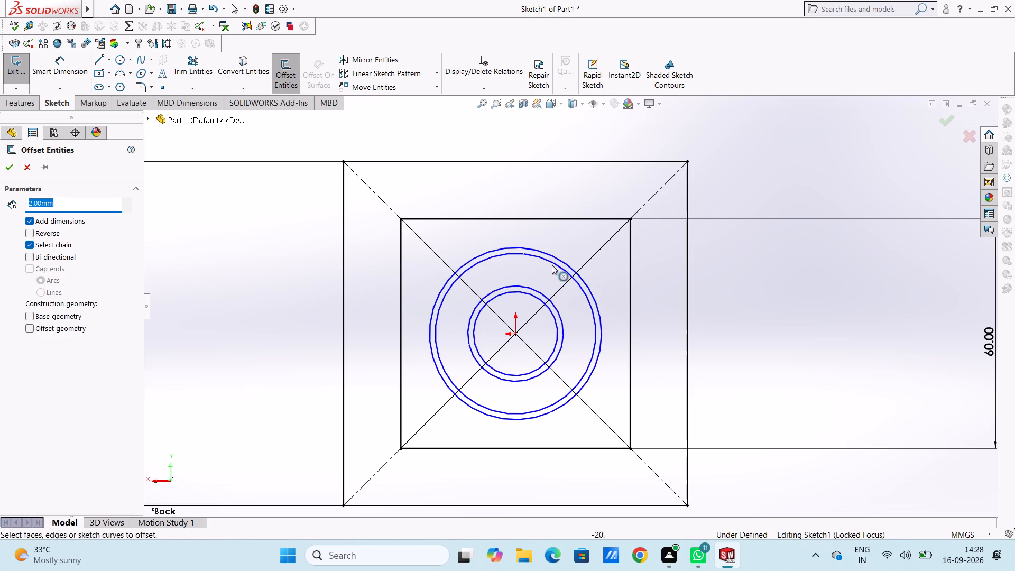
left_click(441, 261)
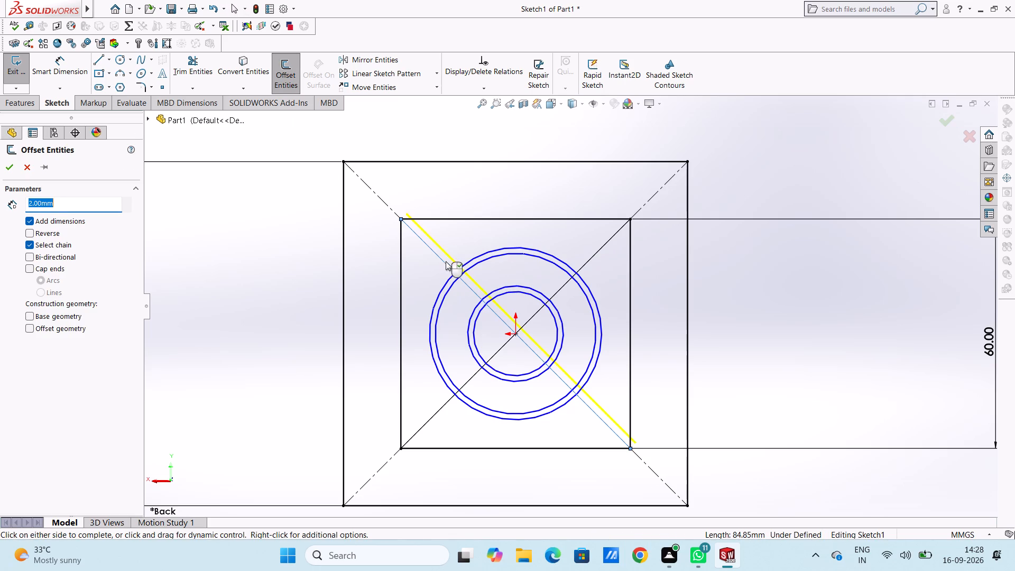
left_click(29, 254)
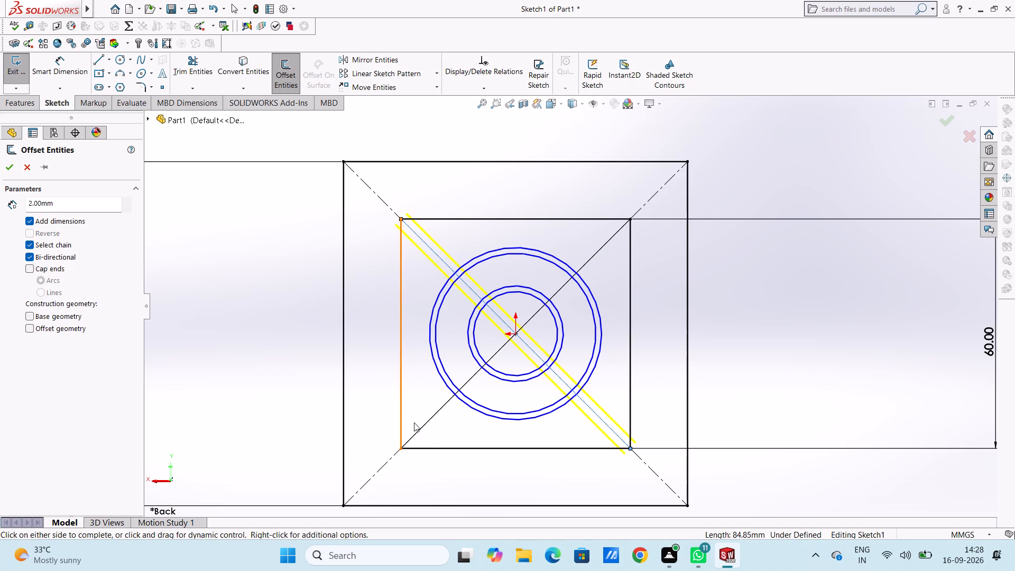
left_click(420, 430)
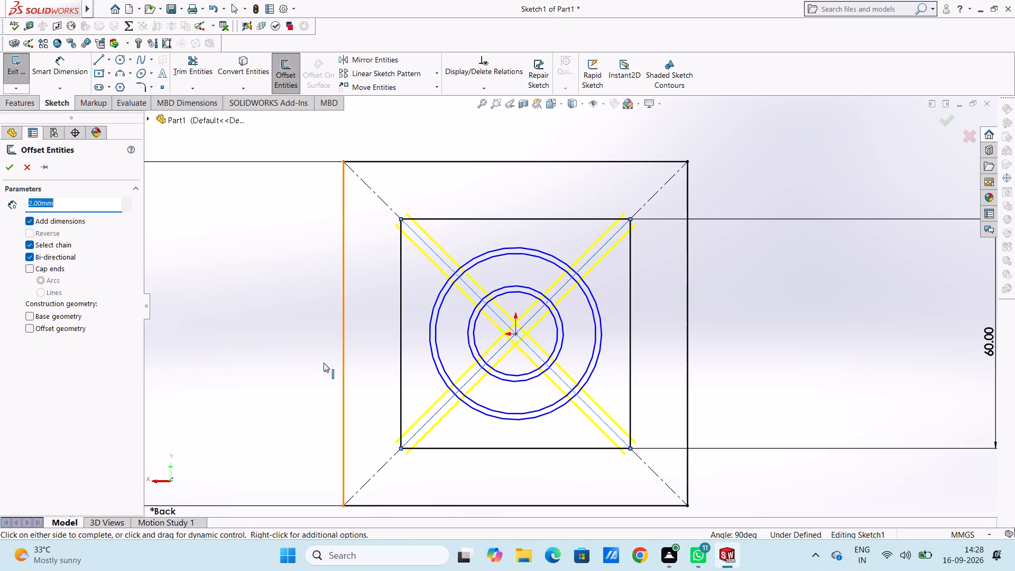
left_click(11, 170)
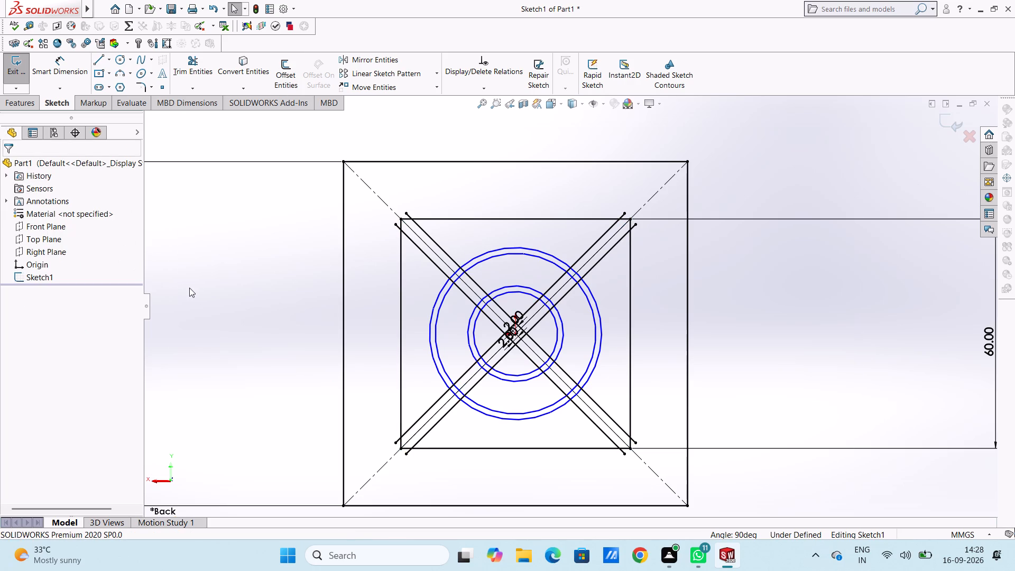
Trim the square's corner segments, the offset-line overhangs and the outer stretch of the solid diagonal at the inner square's upper-left corner.
scroll(628, 338, "down", 1)
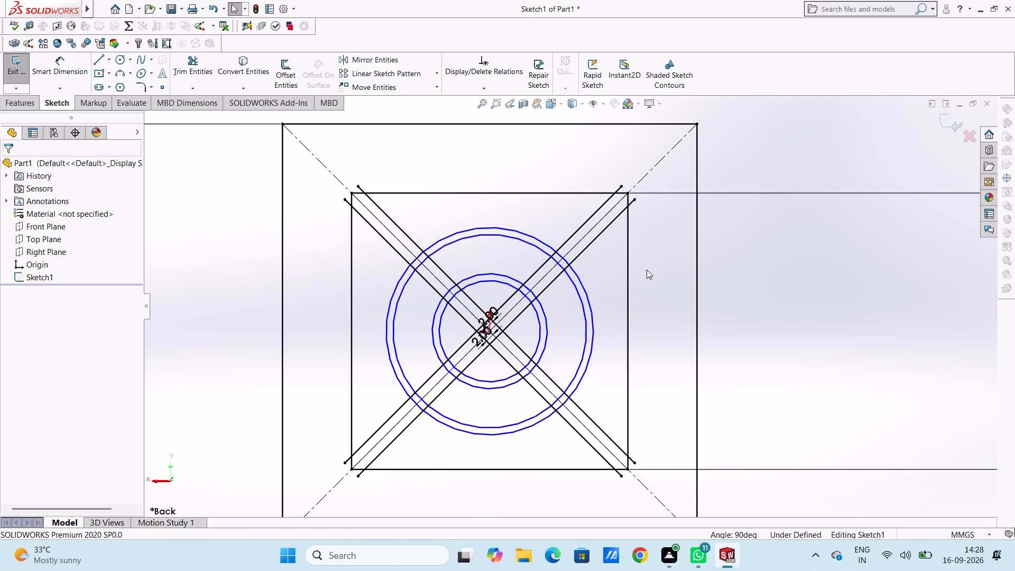
left_click(181, 62)
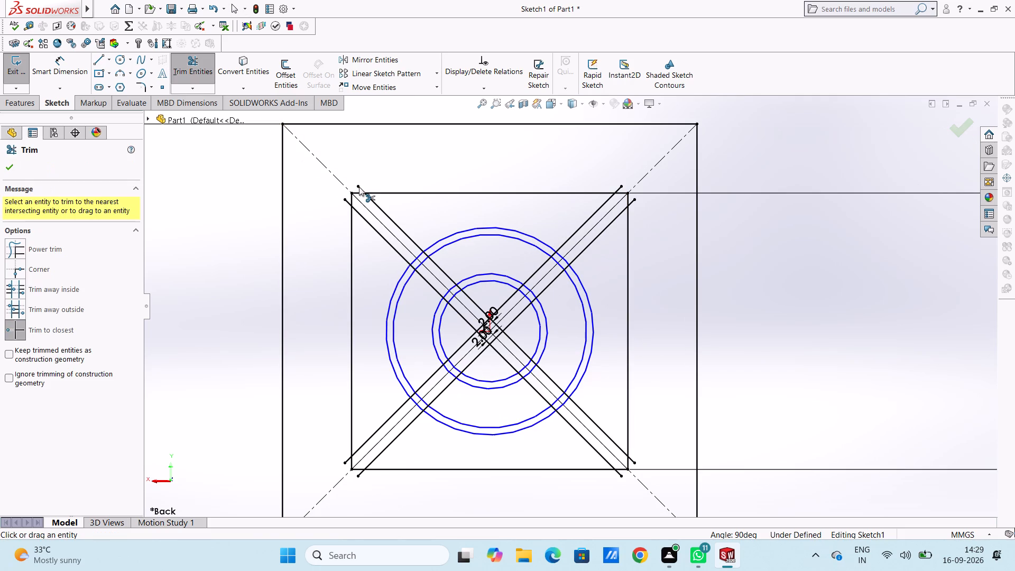
left_click(359, 194)
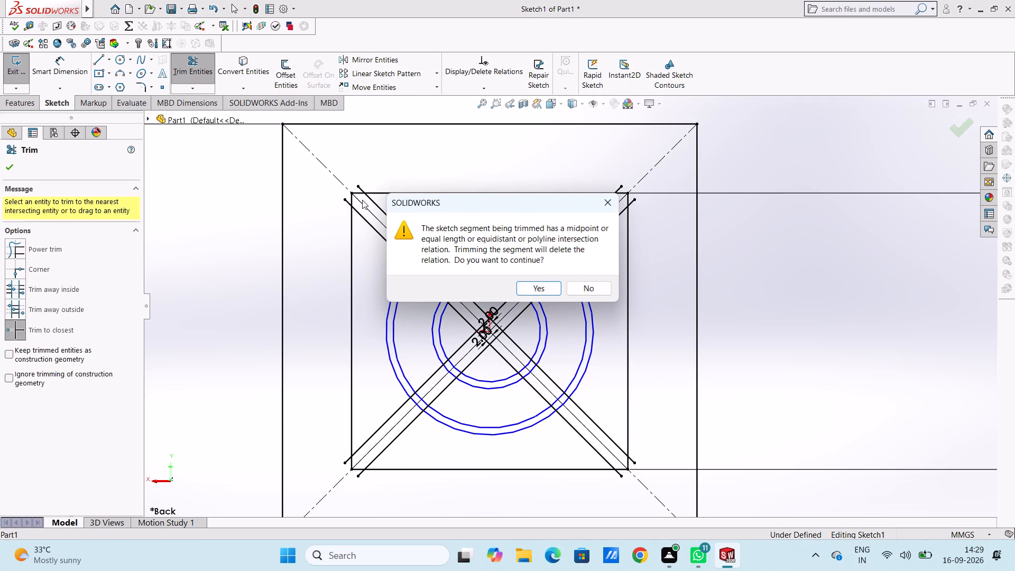
left_click(606, 207)
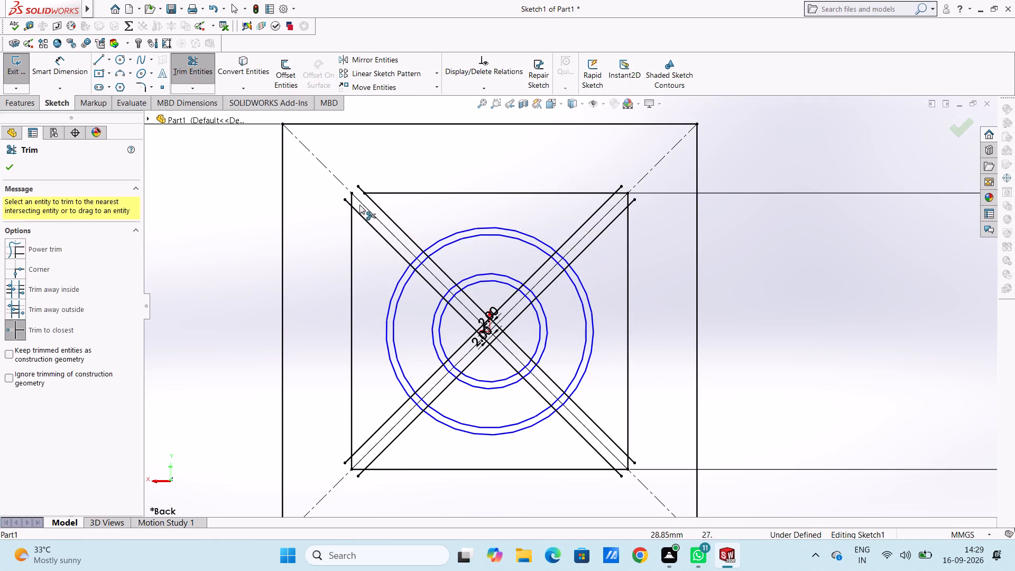
left_click(350, 198)
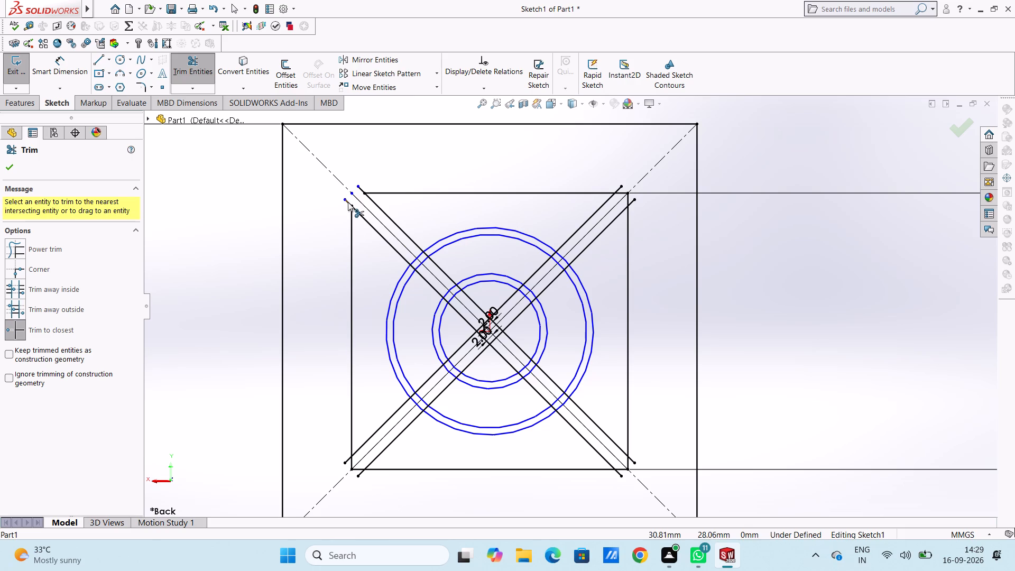
left_click(348, 201)
left_click(359, 188)
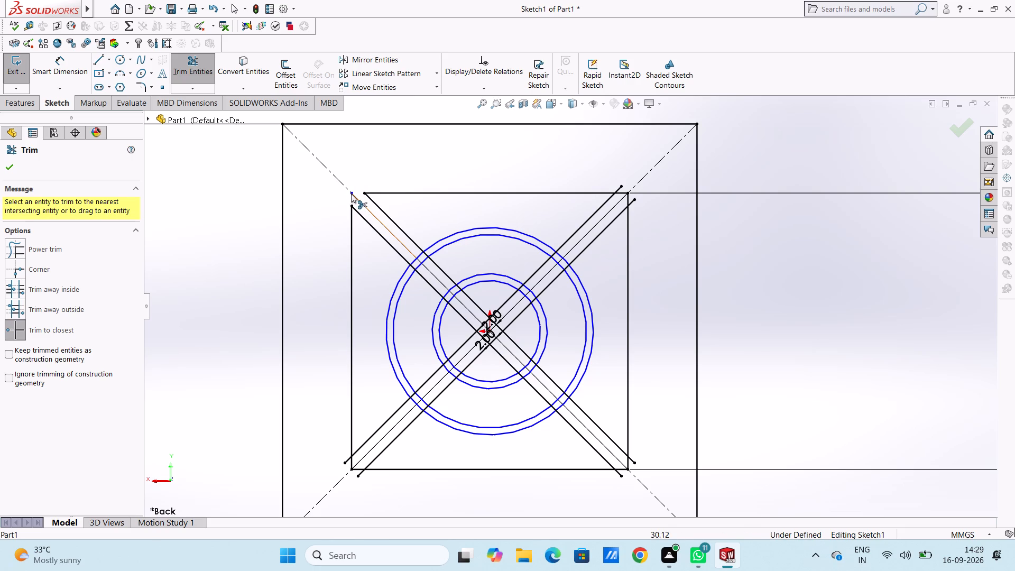
left_click(351, 194)
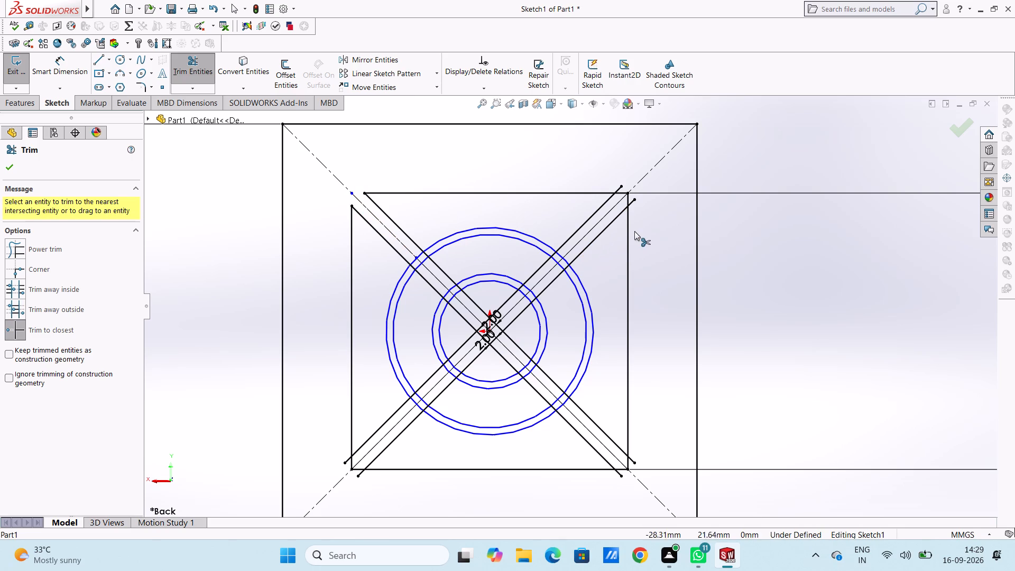
Trim the offset-line overhangs and the square's corner segments between them at the inner square's upper-right corner.
scroll(644, 222, "down", 3)
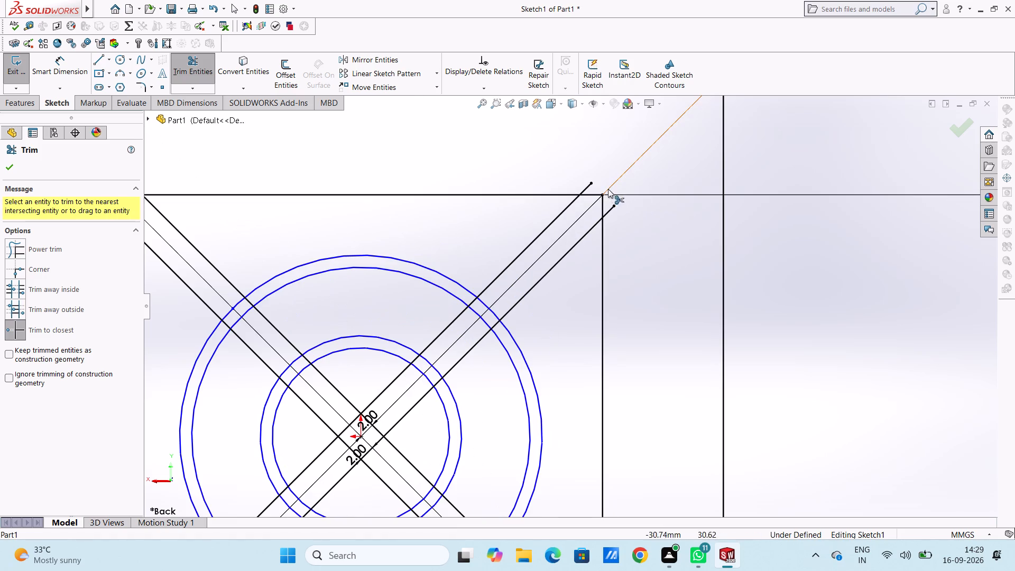
left_click(587, 187)
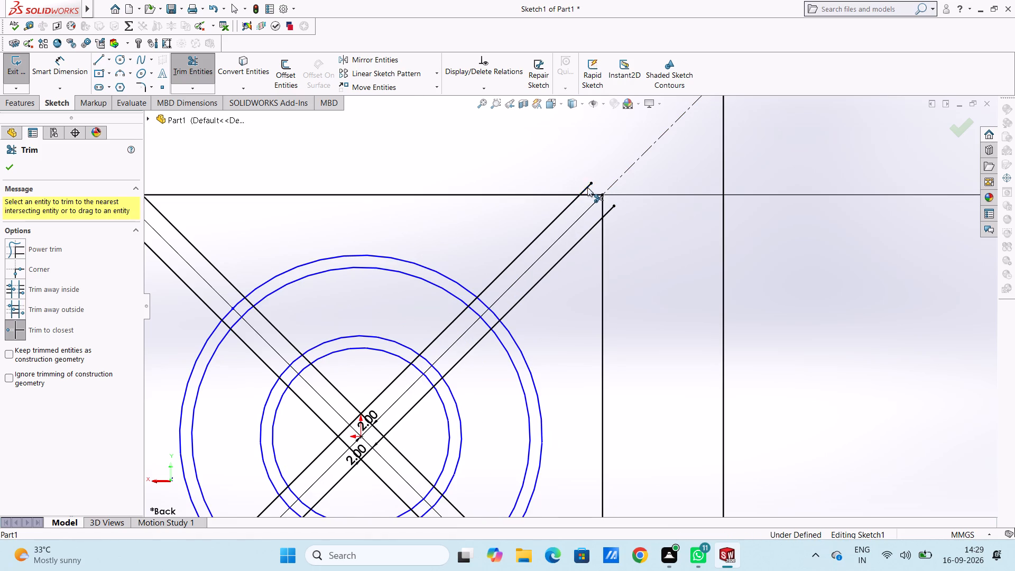
left_click(592, 192)
left_click(602, 203)
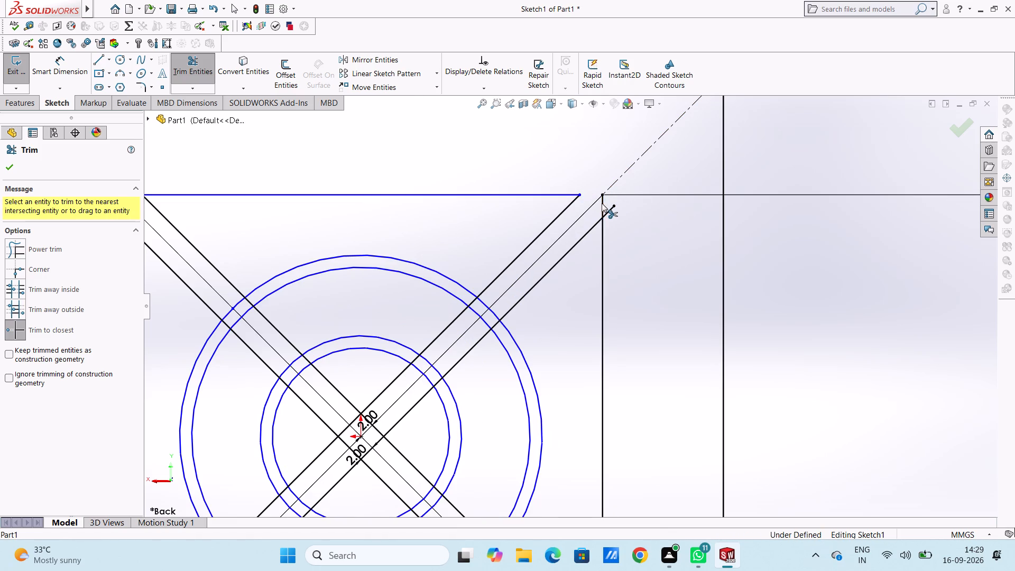
left_click(599, 197)
left_click(611, 210)
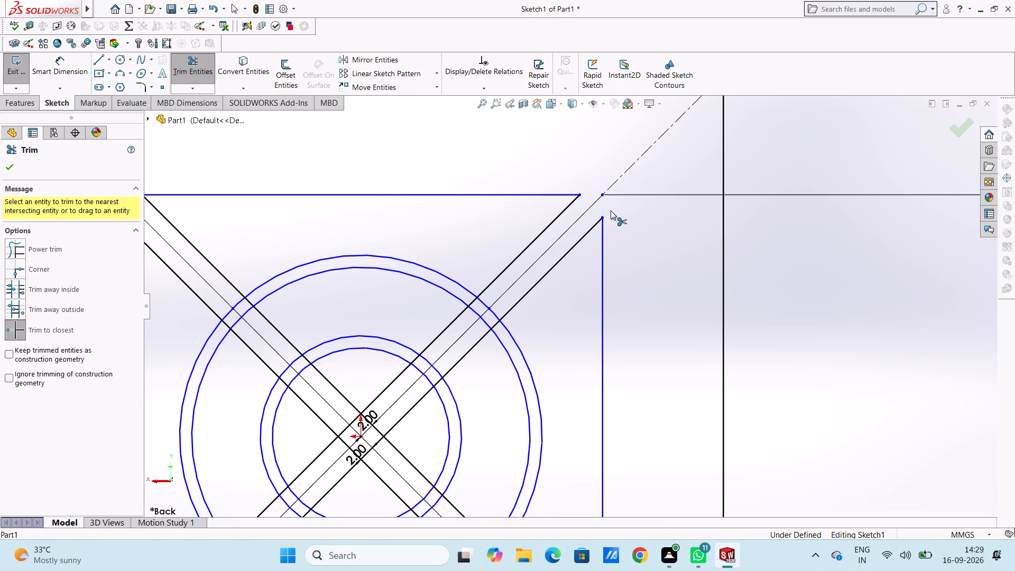
Trim the offset-line overhangs and the square's corner segments between them at the inner square's lower-right corner.
scroll(575, 271, "up", 5)
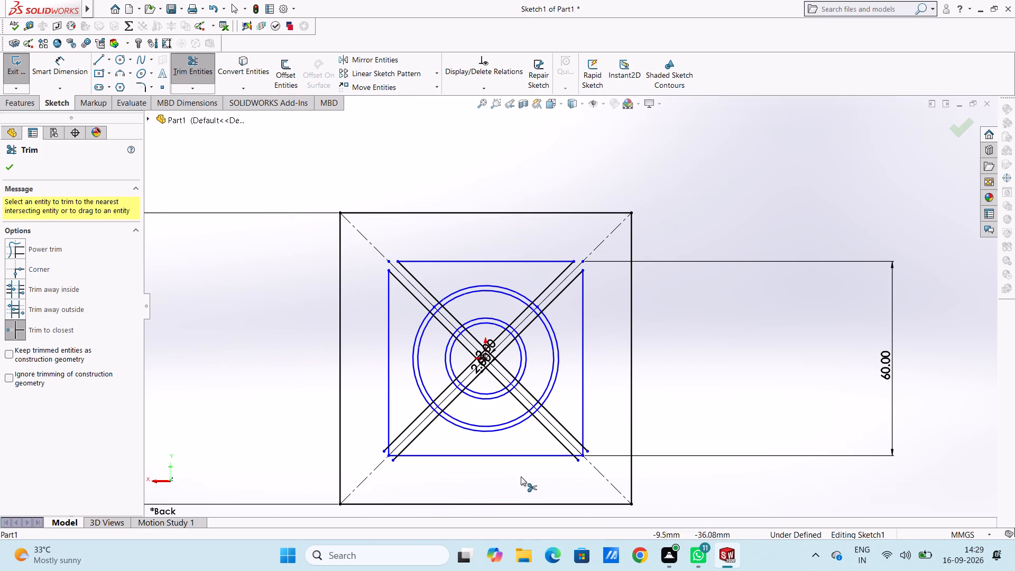
scroll(543, 475, "down", 4)
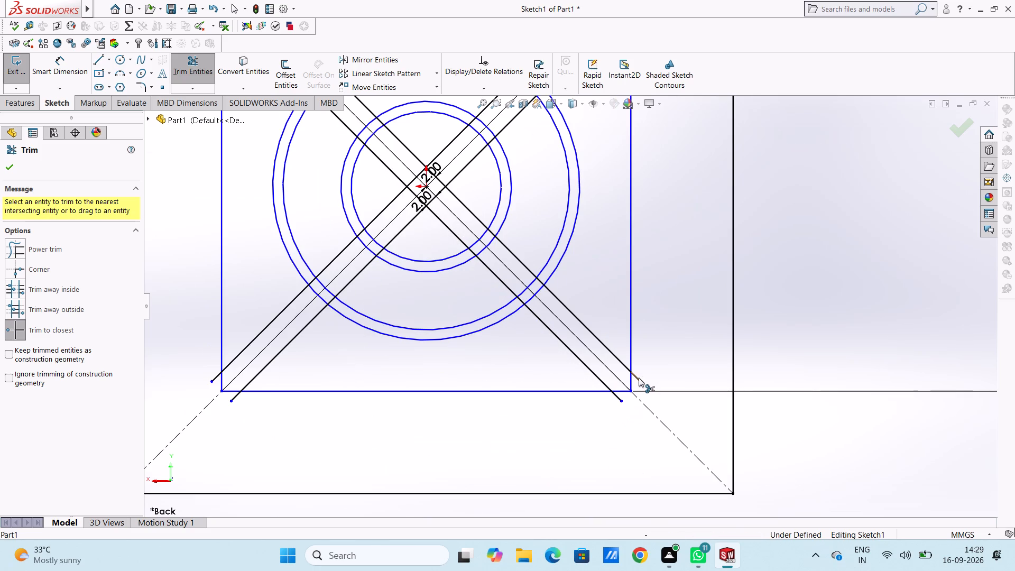
left_click(638, 377)
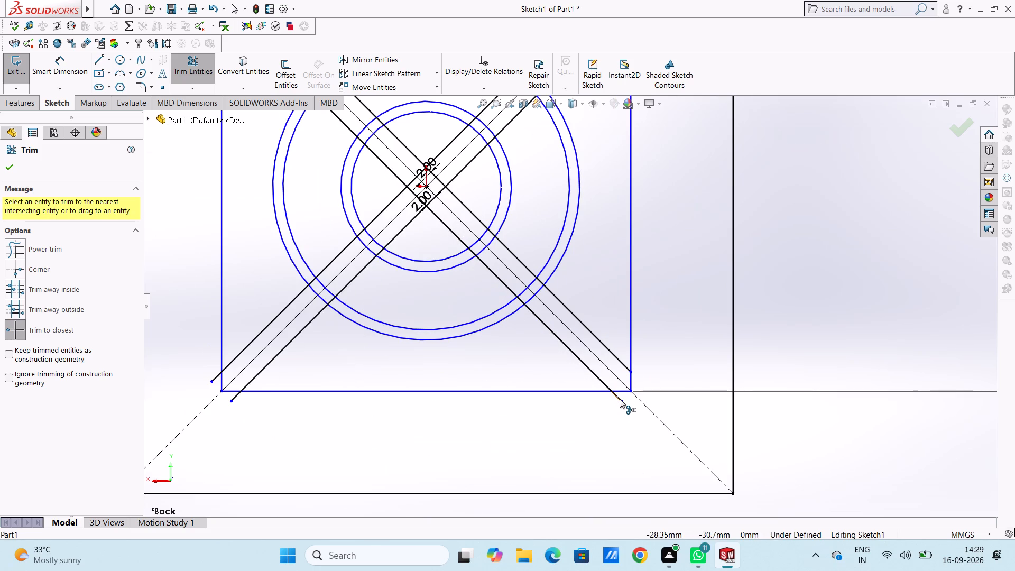
left_click(620, 399)
left_click(624, 389)
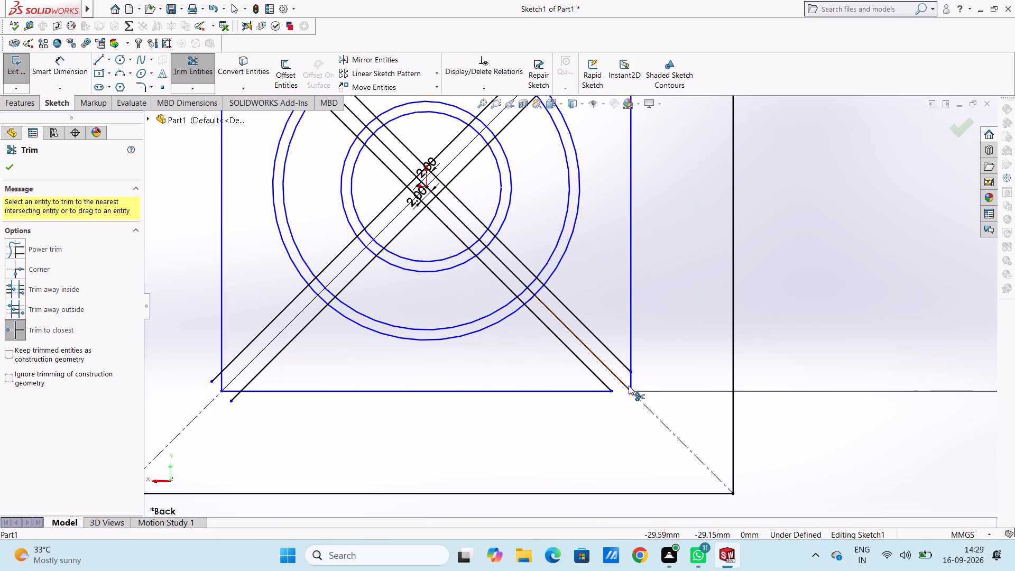
left_click(629, 385)
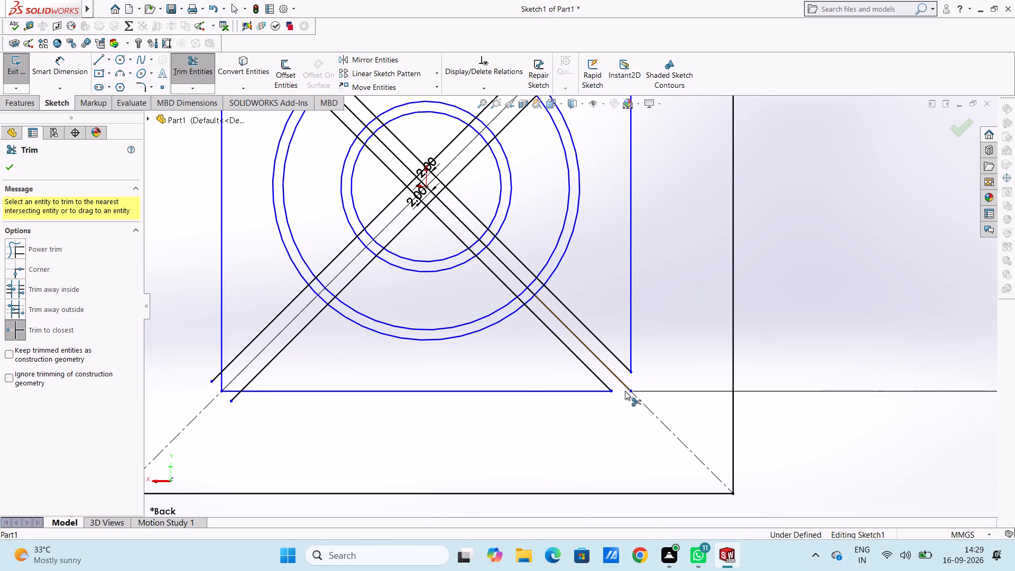
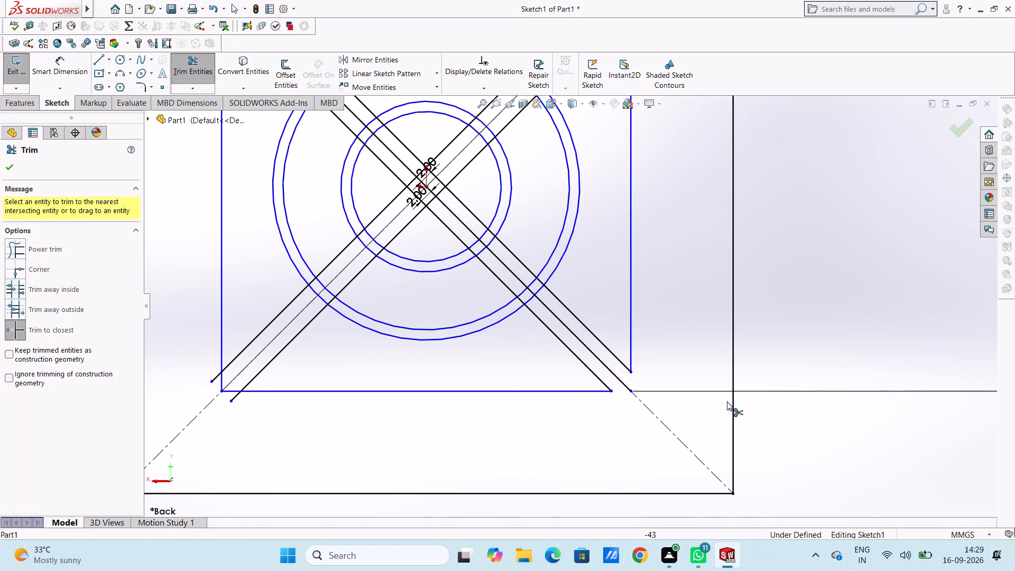
Trim the offset-line overhangs and the square's corner segments between them at the inner square's lower-left corner.
scroll(684, 419, "up", 3)
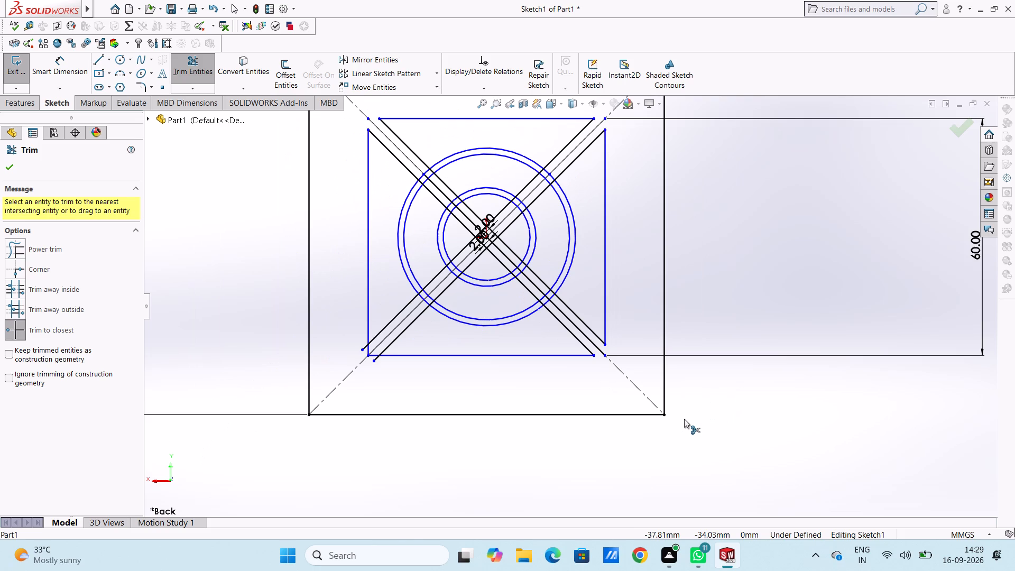
left_click(363, 350)
left_click(368, 350)
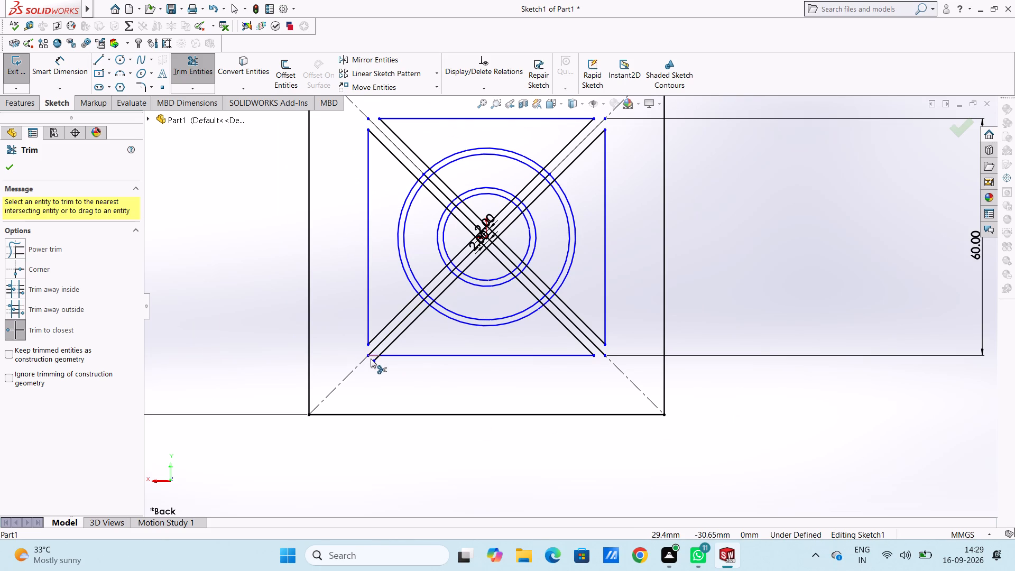
left_click(372, 356)
left_click(374, 361)
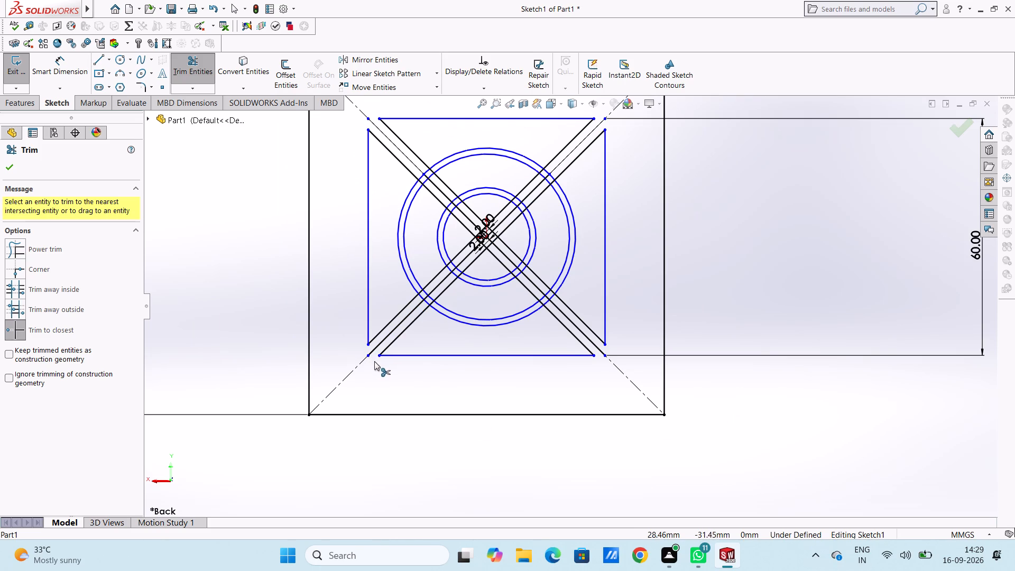
Trim the solid diagonal between its offset lines, from the inner square's lower-left corner through both circle rings towards the centre.
left_click(370, 352)
scroll(502, 279, "down", 1)
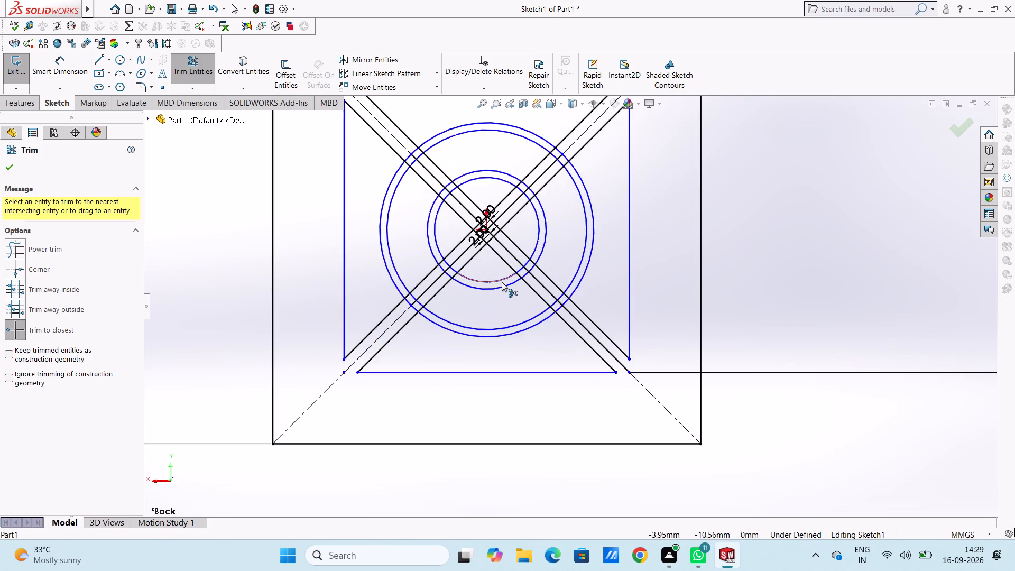
scroll(502, 282, "down", 2)
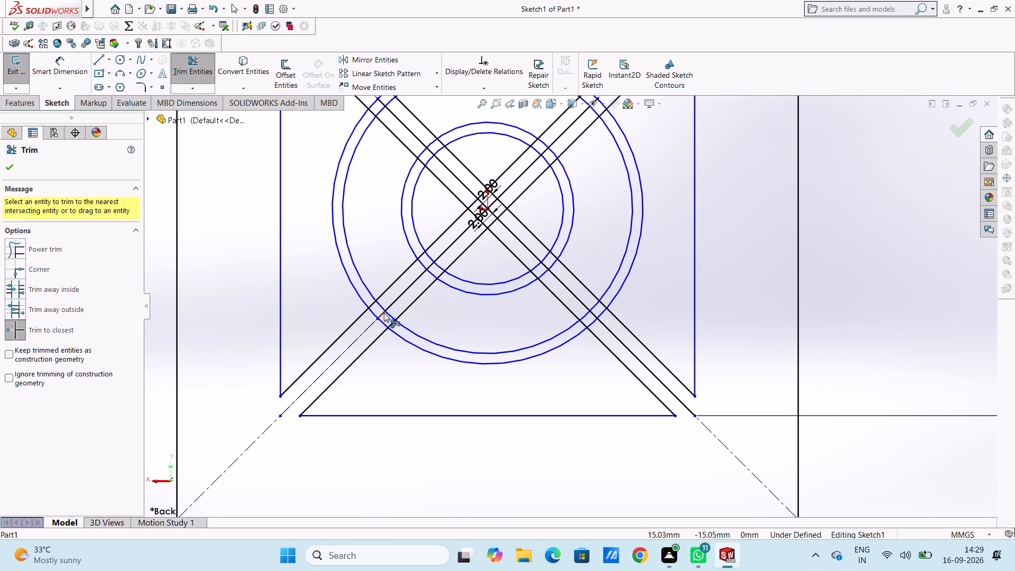
left_click(384, 312)
left_click(389, 307)
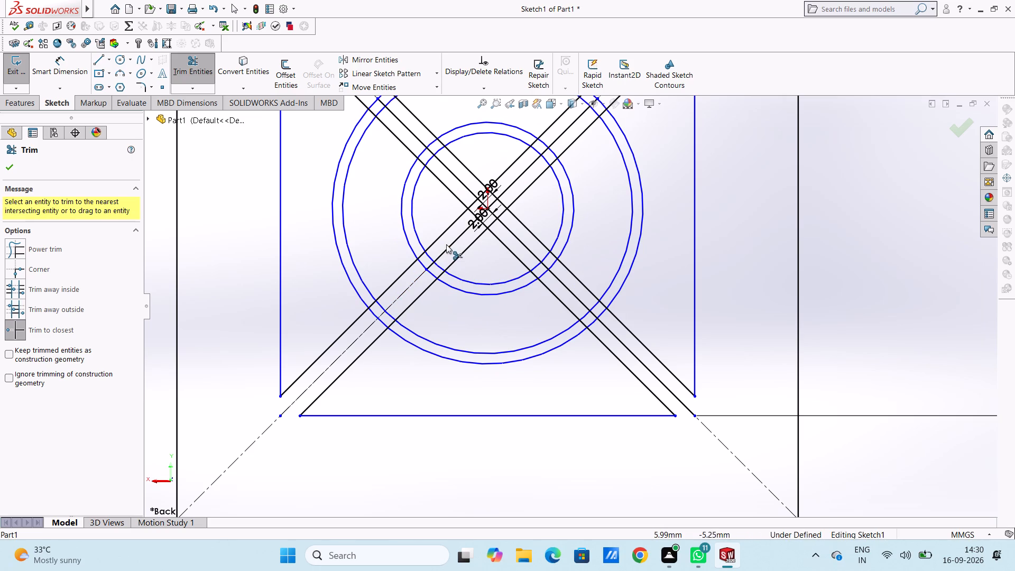
left_click(446, 251)
left_click(430, 265)
Trim the rest of that solid diagonal, from the inner square's upper-right corner through both circle rings and across the centre.
scroll(558, 208, "up", 3)
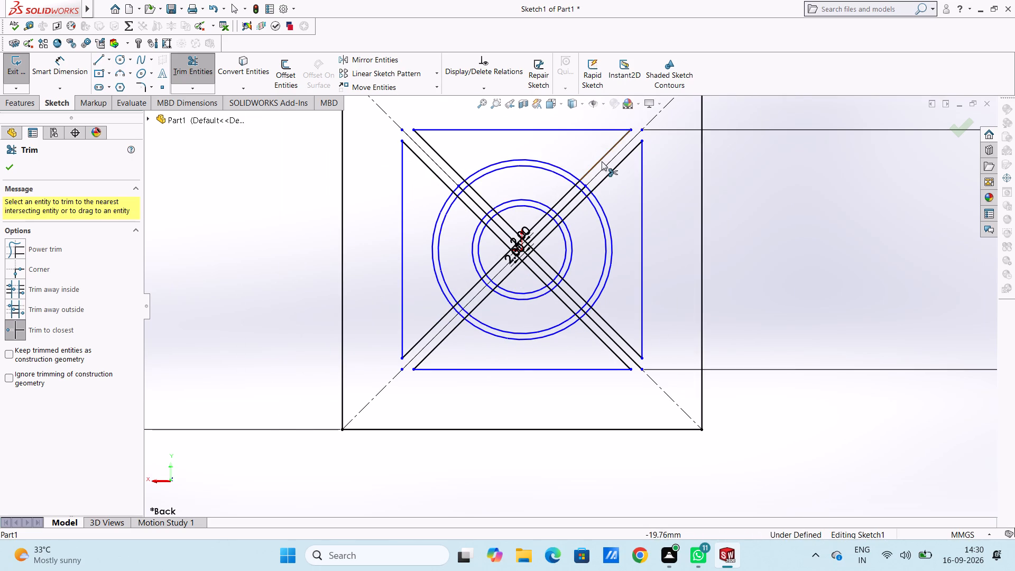
scroll(602, 160, "down", 4)
left_click(626, 185)
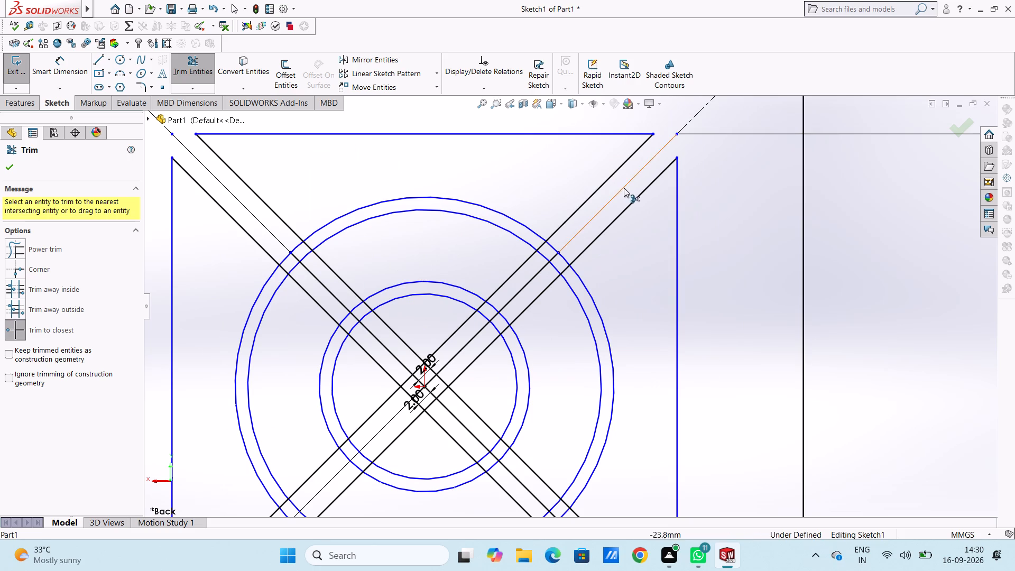
left_click(537, 275)
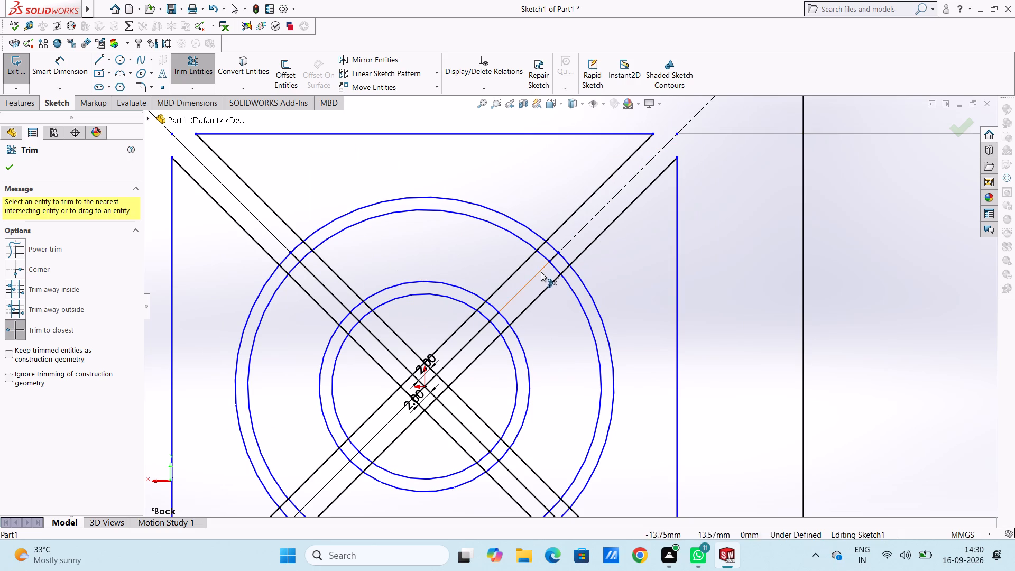
left_click(556, 255)
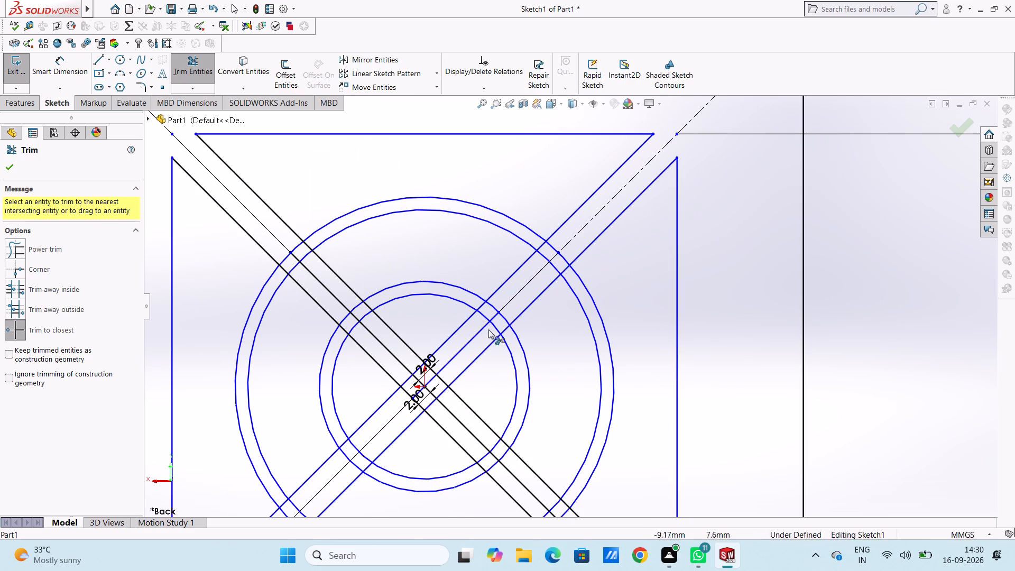
left_click(476, 334)
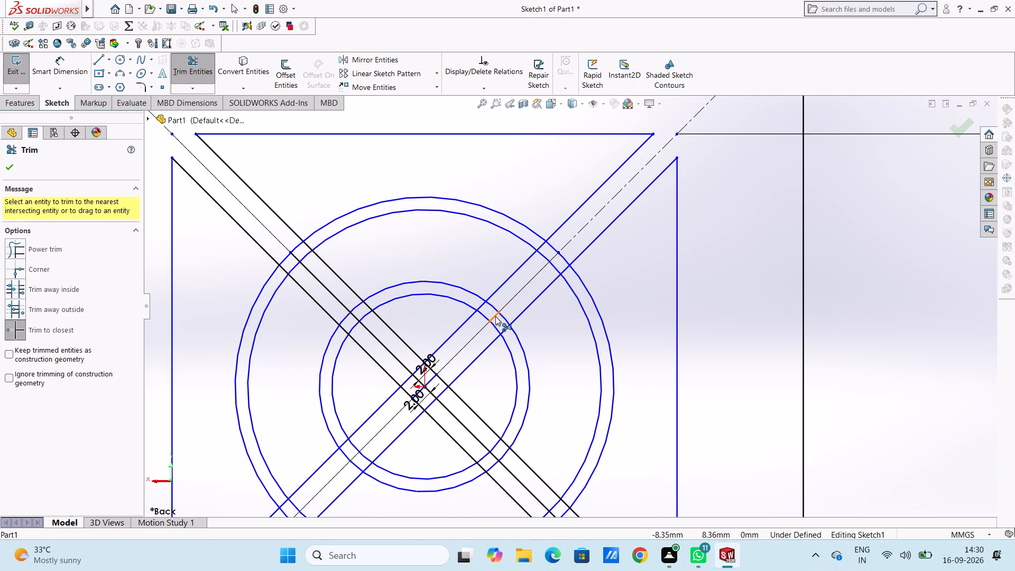
left_click(495, 316)
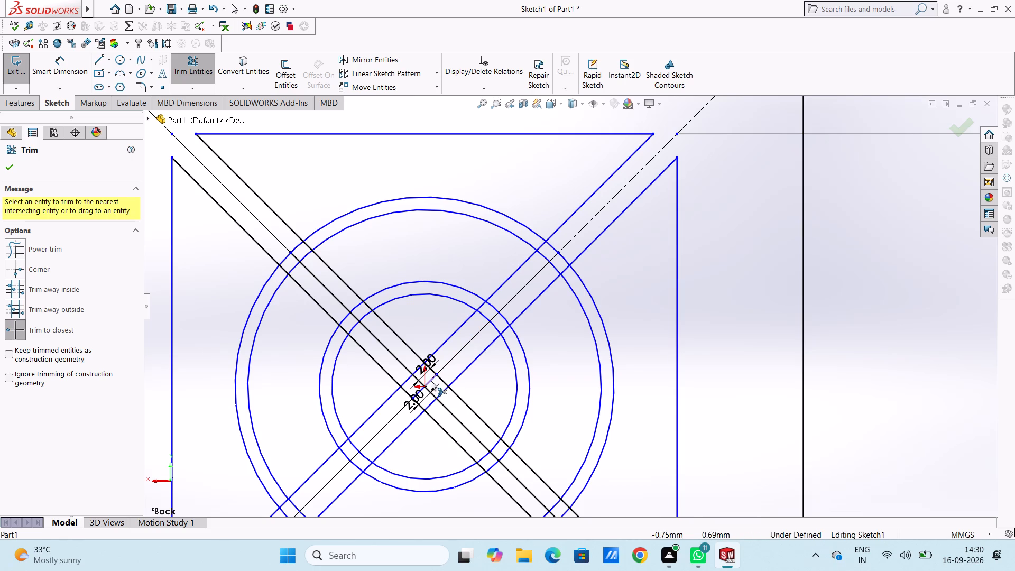
left_click(431, 381)
scroll(426, 390, "down", 4)
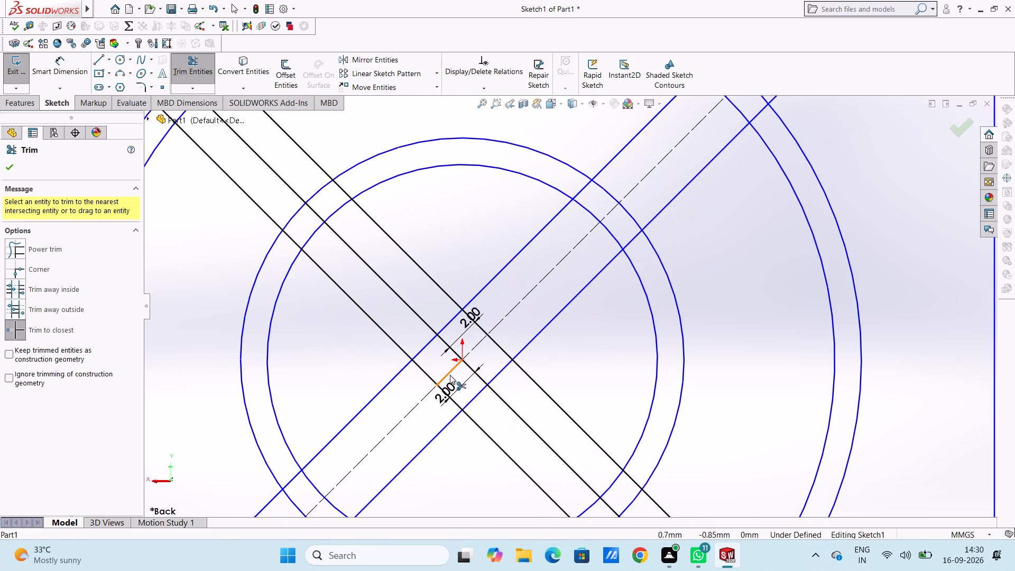
left_click(450, 375)
scroll(450, 375, "up", 8)
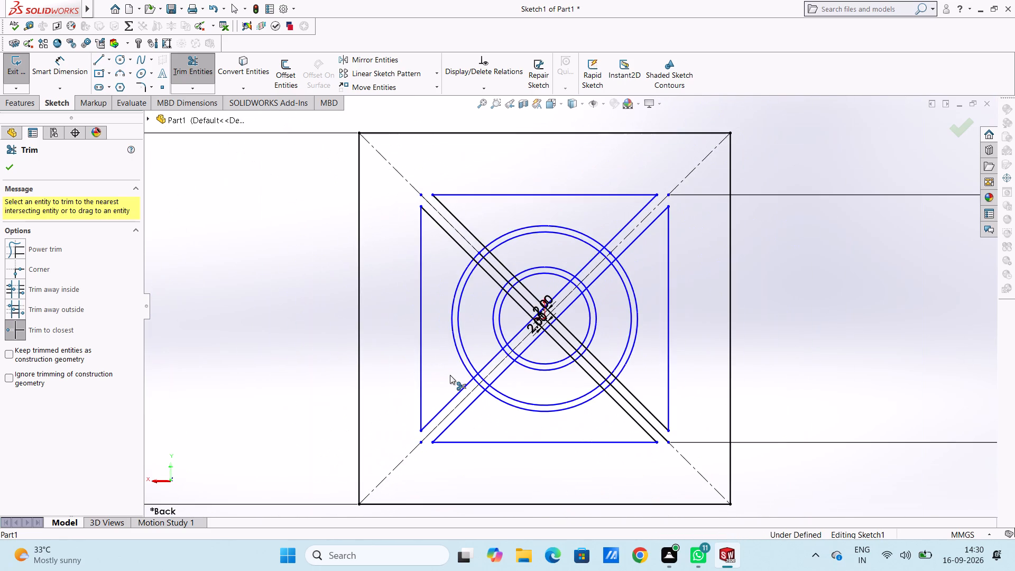
scroll(450, 375, "up", 1)
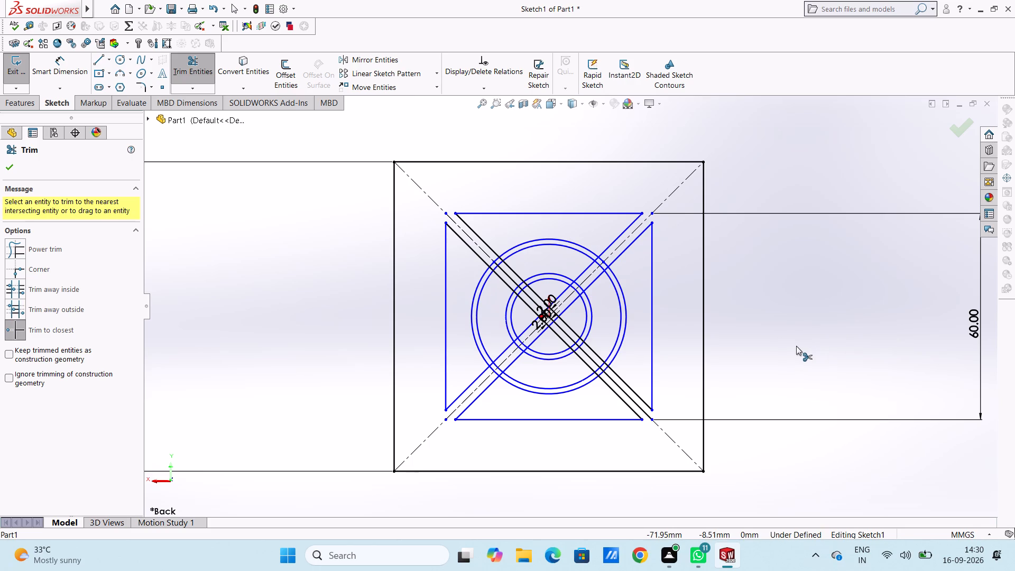
key("Escape")
key("Escape")
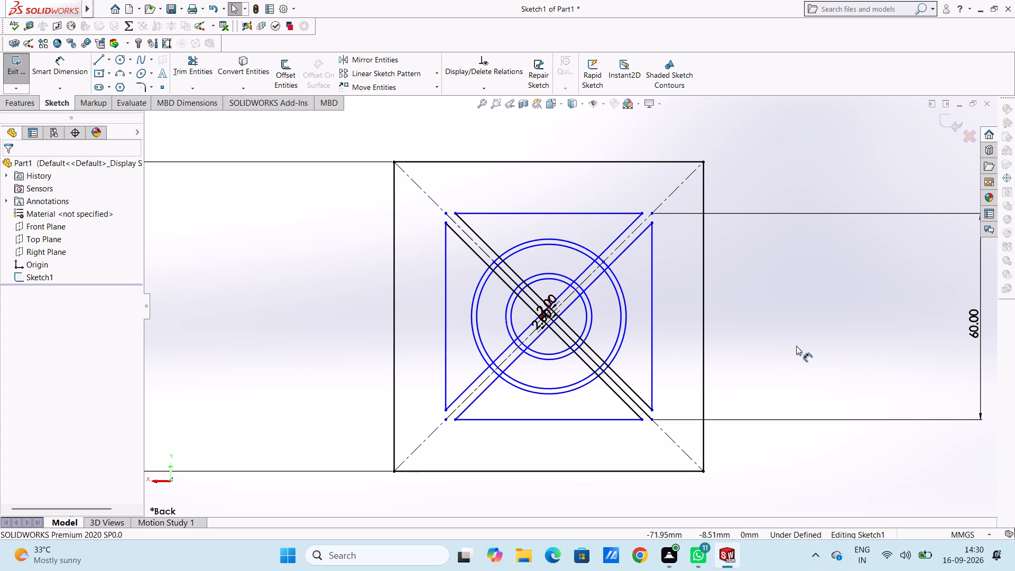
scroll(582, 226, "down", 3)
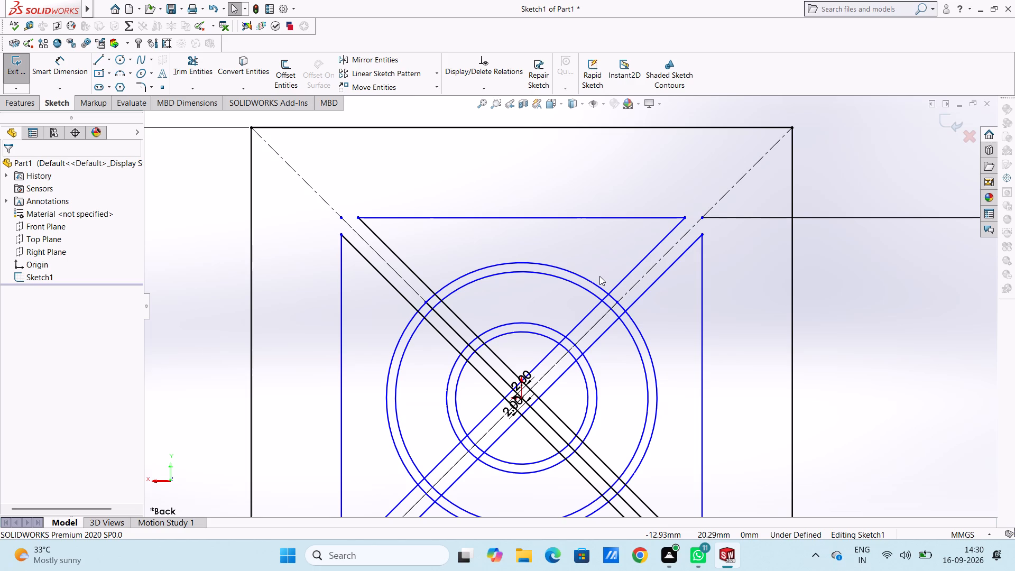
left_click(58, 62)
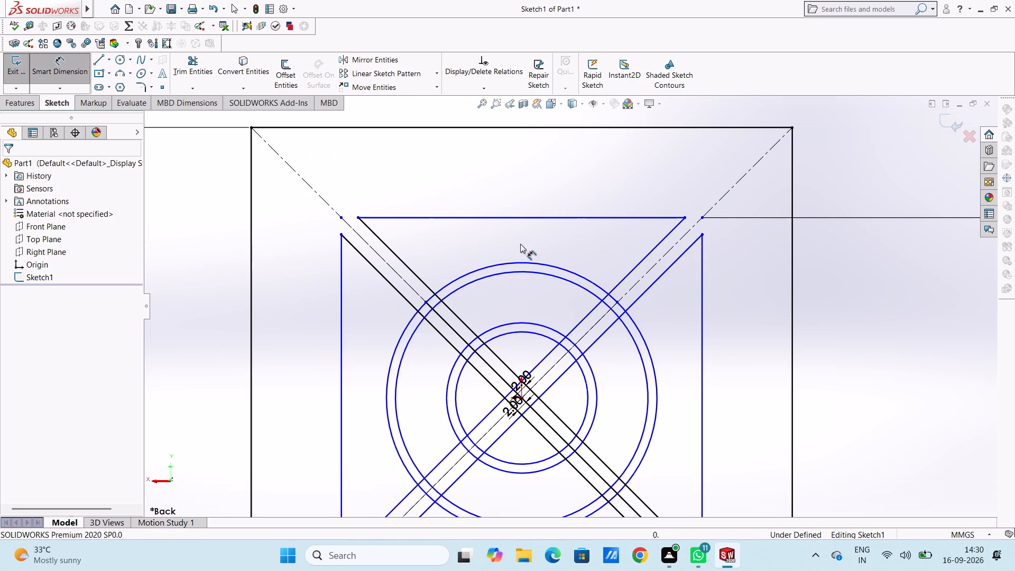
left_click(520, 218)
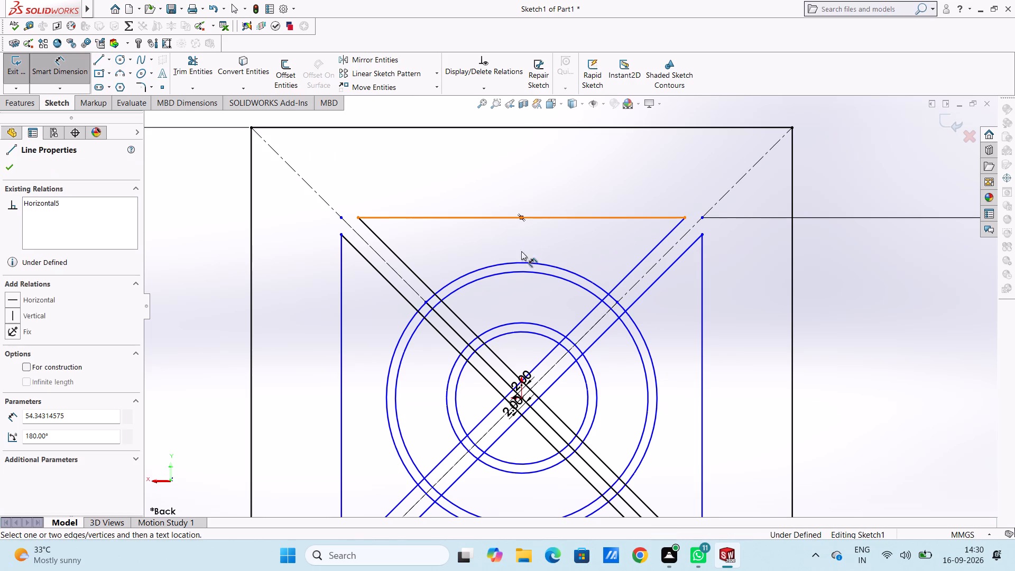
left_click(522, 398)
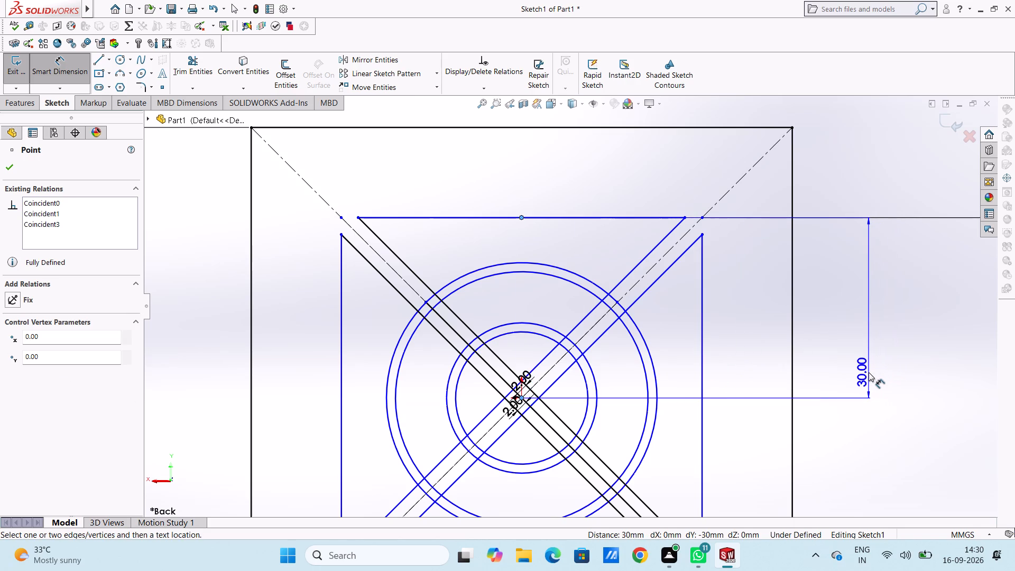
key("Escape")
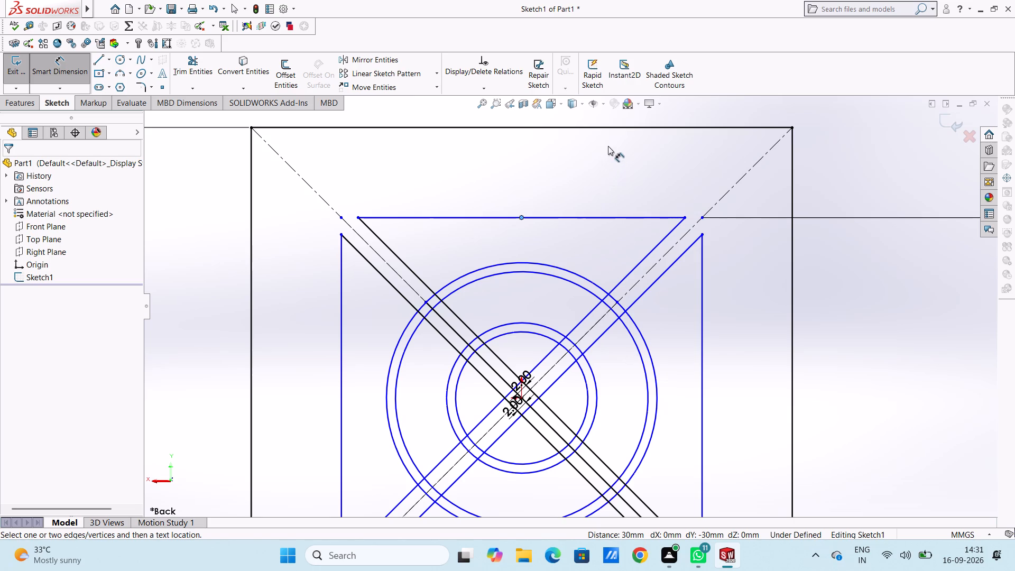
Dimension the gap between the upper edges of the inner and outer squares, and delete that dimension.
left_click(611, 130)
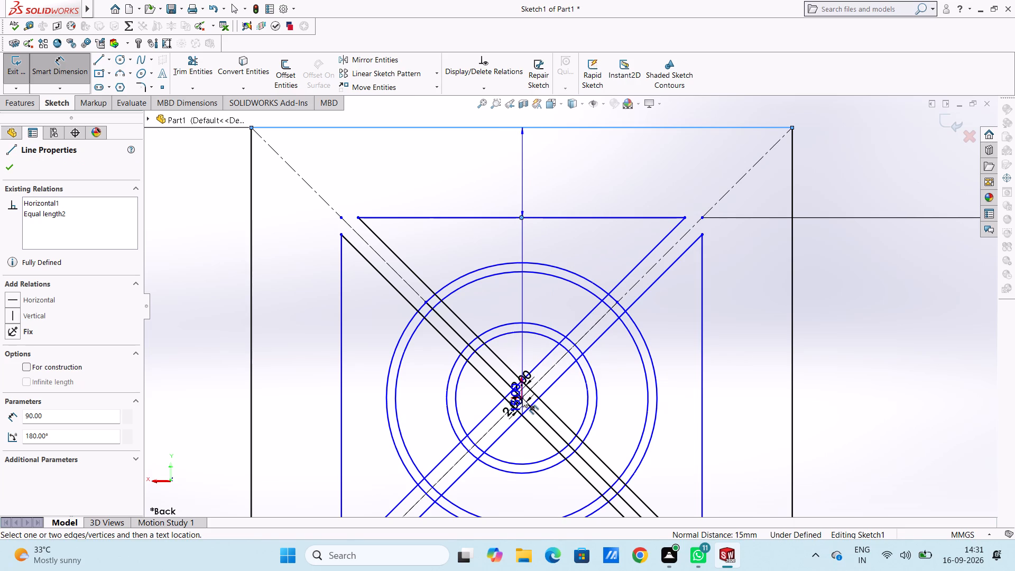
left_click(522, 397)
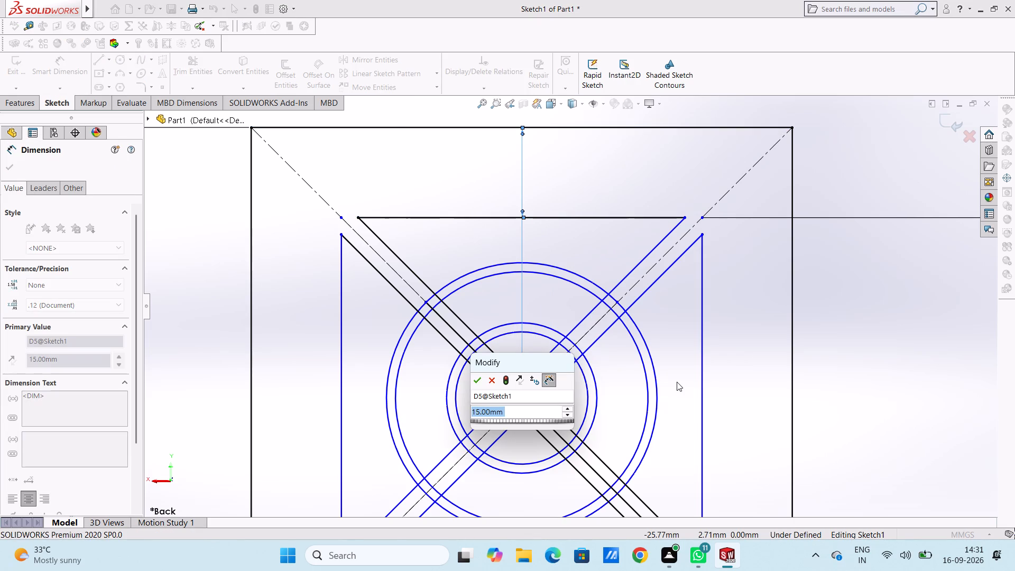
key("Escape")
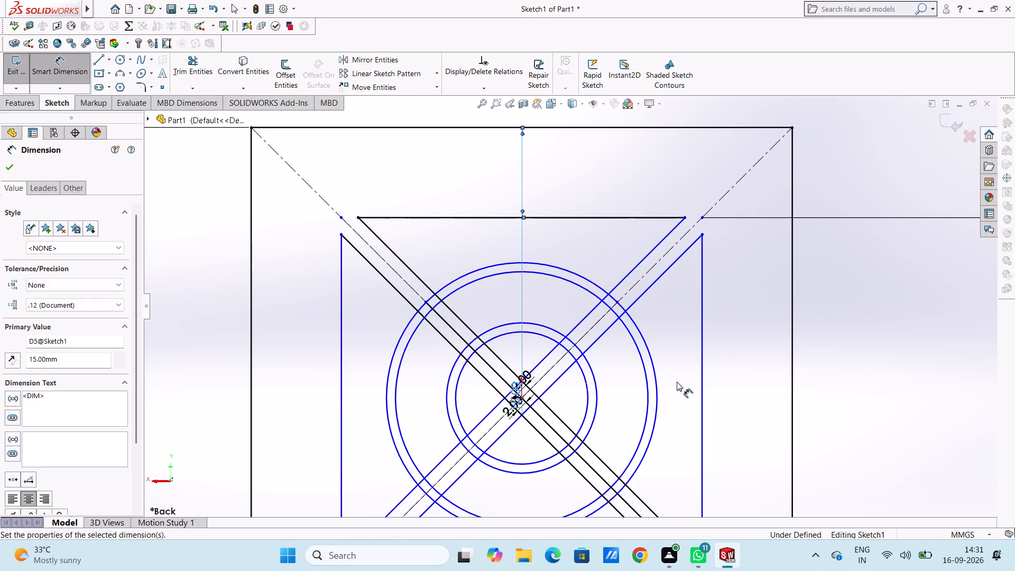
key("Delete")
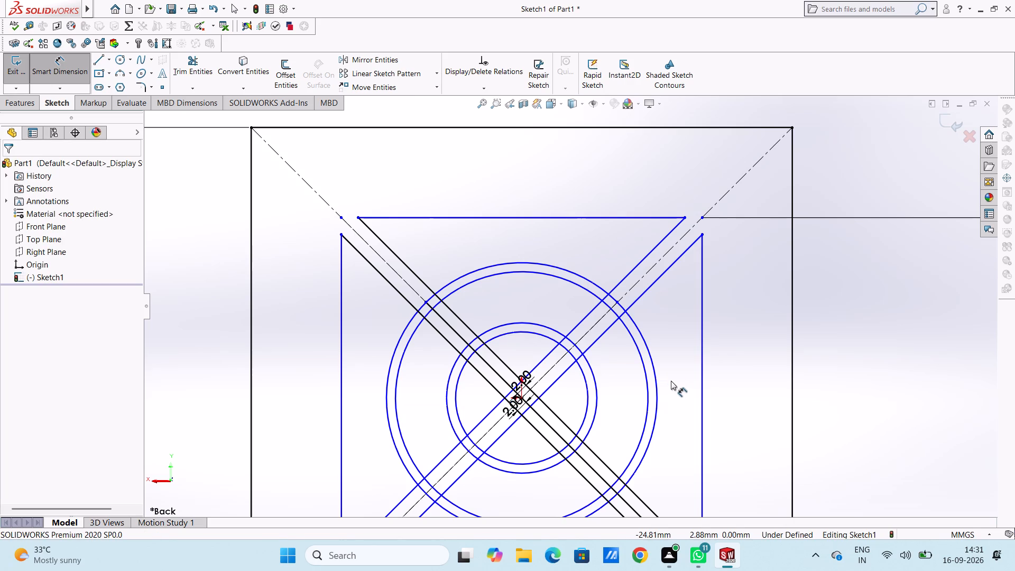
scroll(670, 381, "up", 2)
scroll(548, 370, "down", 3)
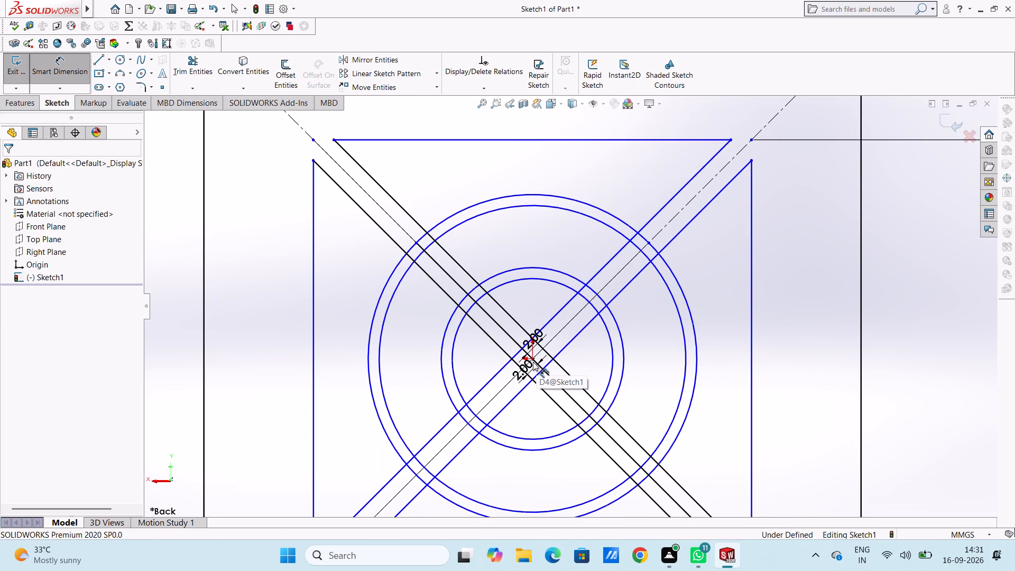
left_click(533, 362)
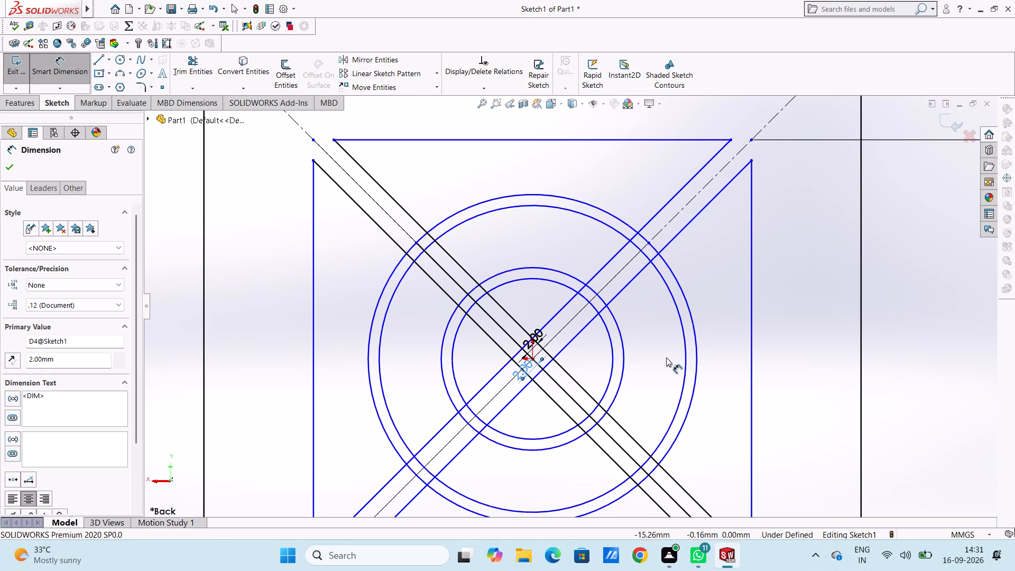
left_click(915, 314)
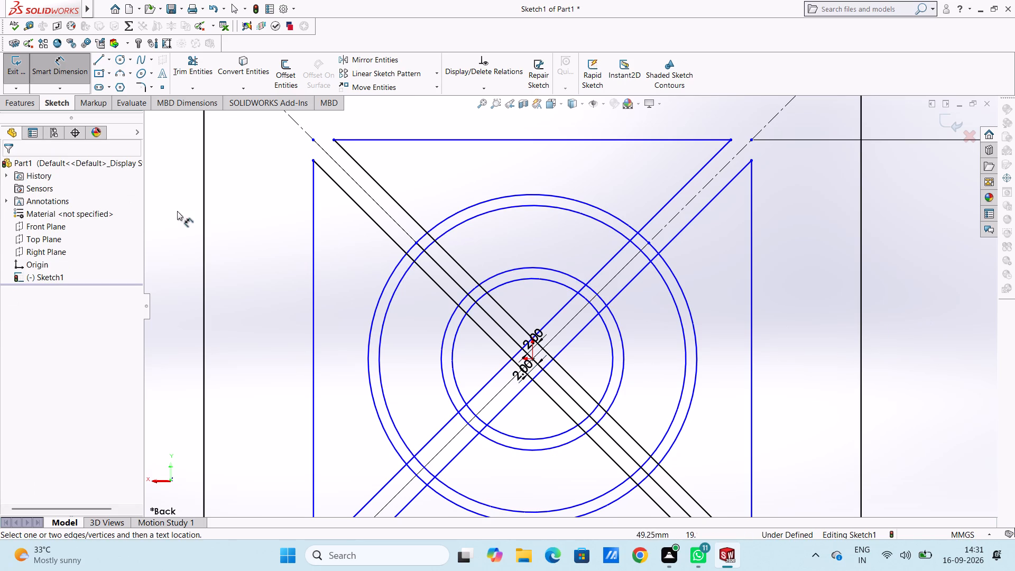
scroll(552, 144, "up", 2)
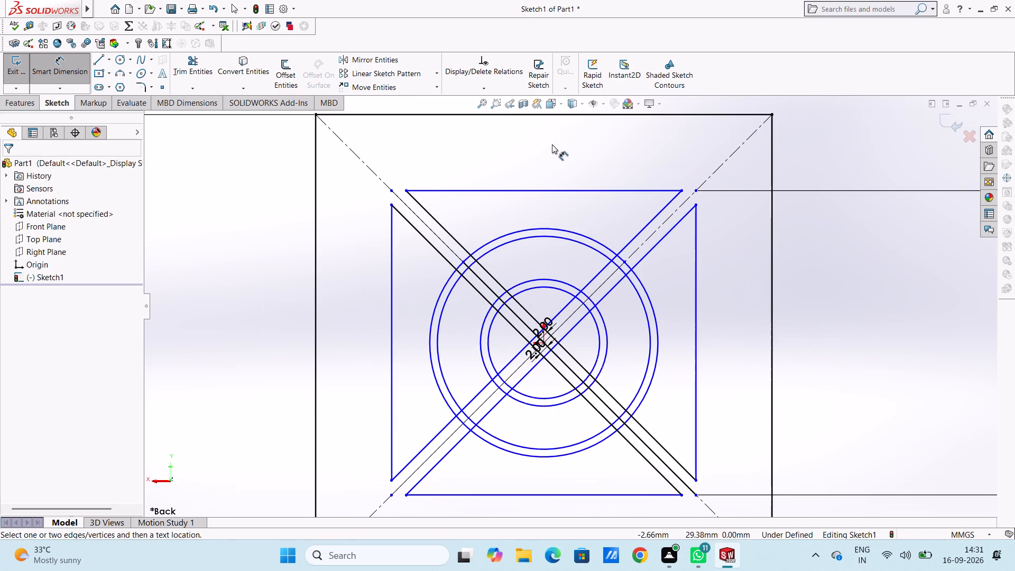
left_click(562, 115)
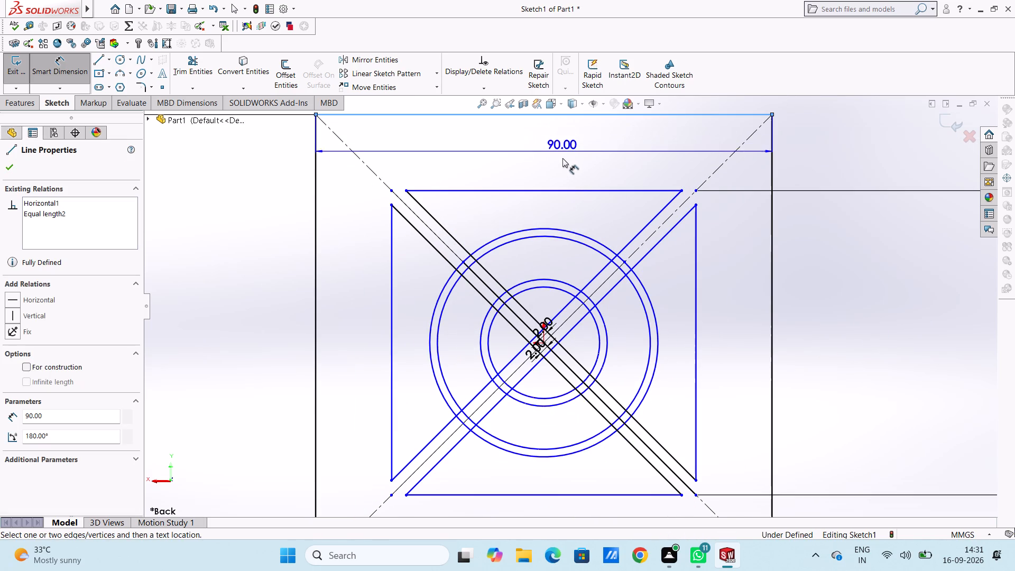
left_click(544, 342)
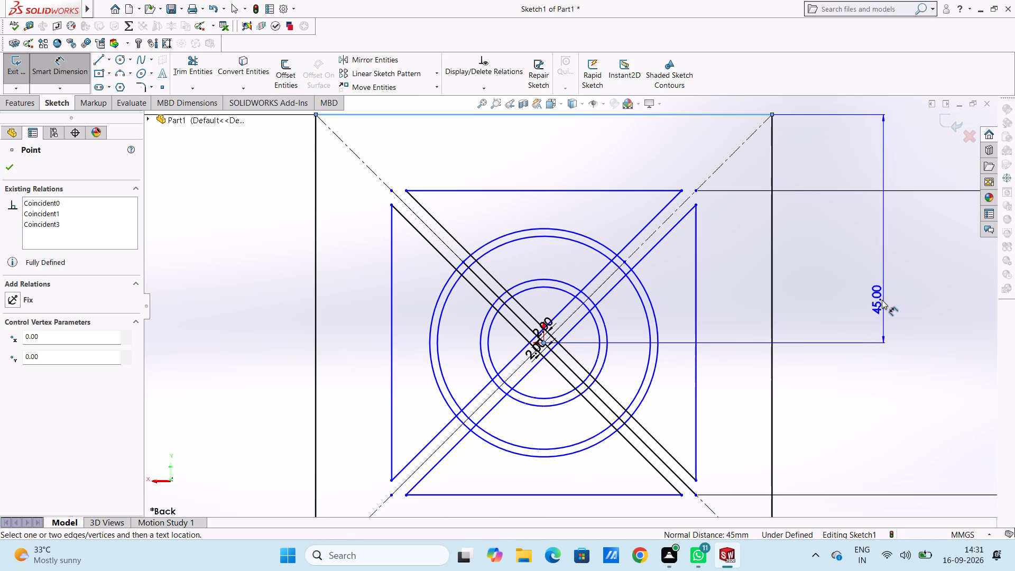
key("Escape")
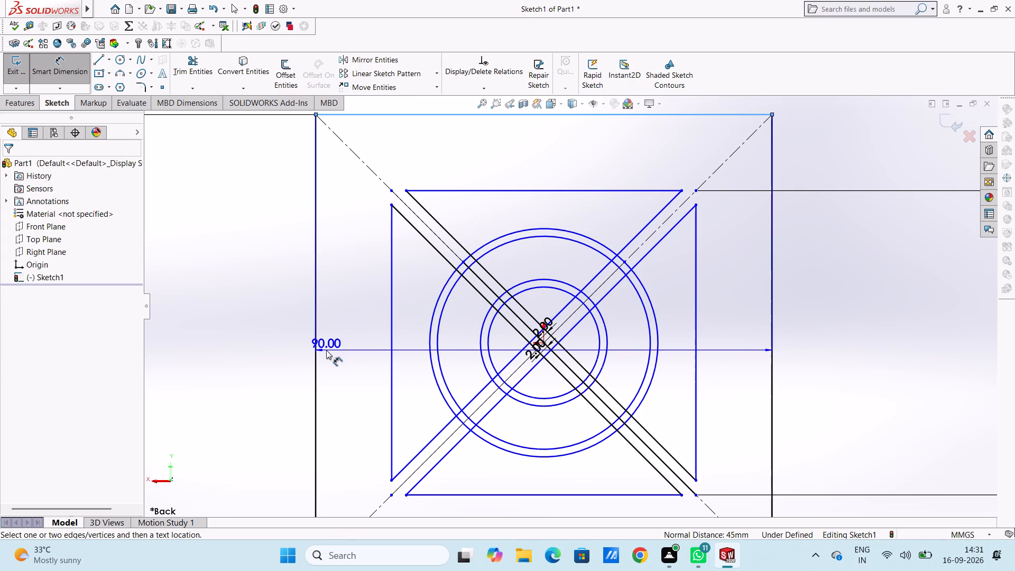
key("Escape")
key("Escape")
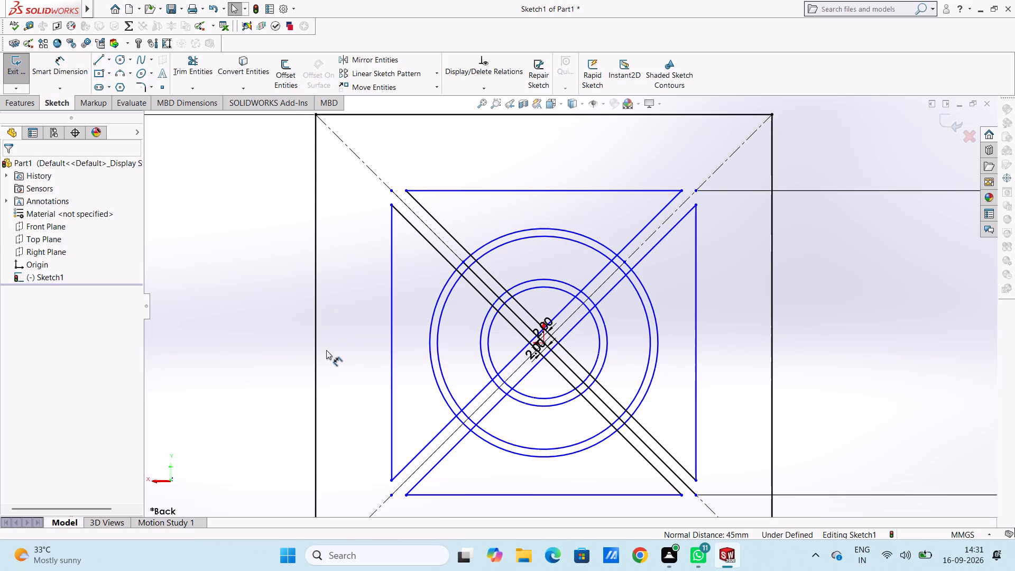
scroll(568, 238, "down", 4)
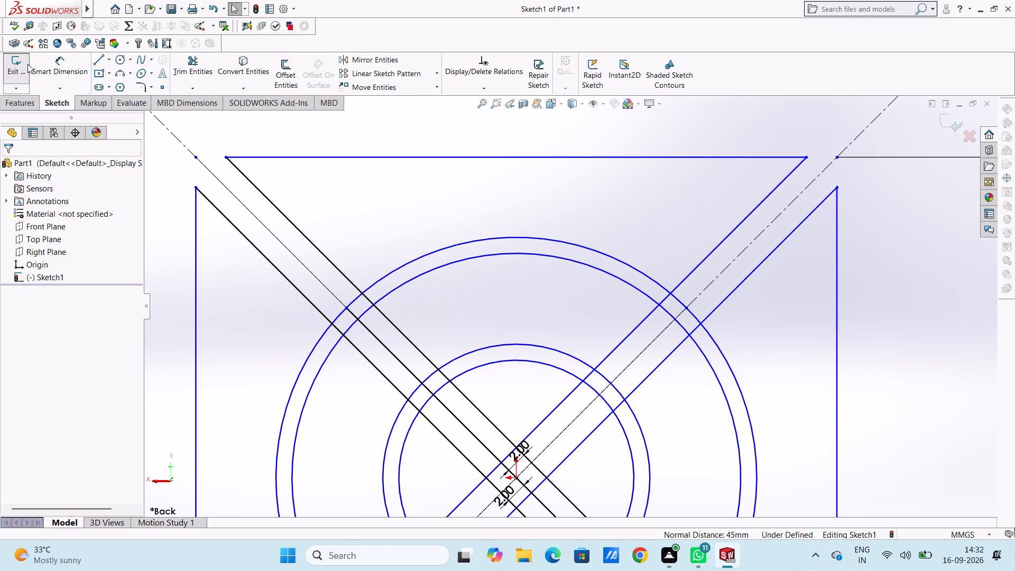
Across the inner circle ring, trim the upper offset line at upper left, and both offset lines and the construction diagonal at upper right.
left_click(197, 62)
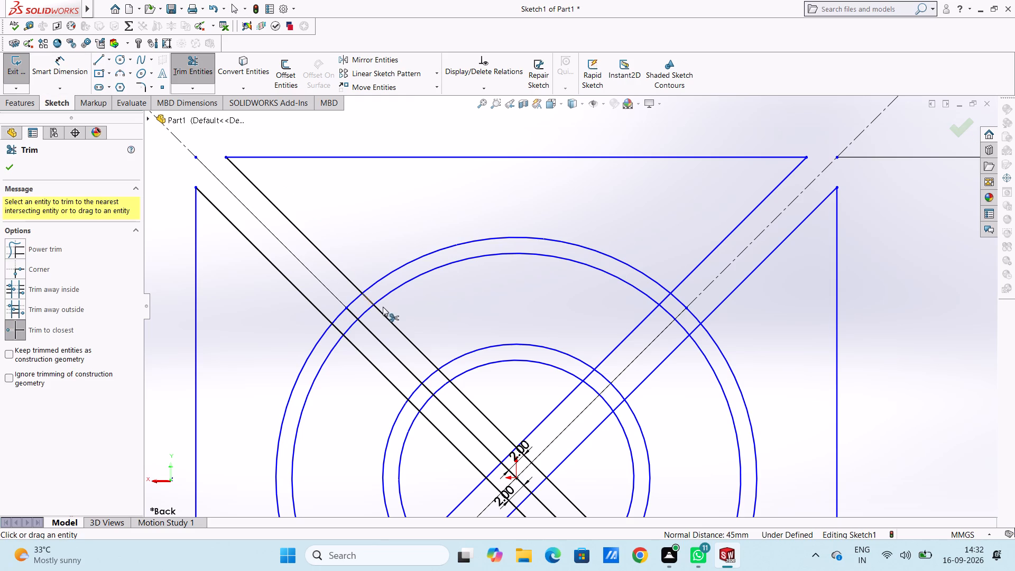
left_click(445, 372)
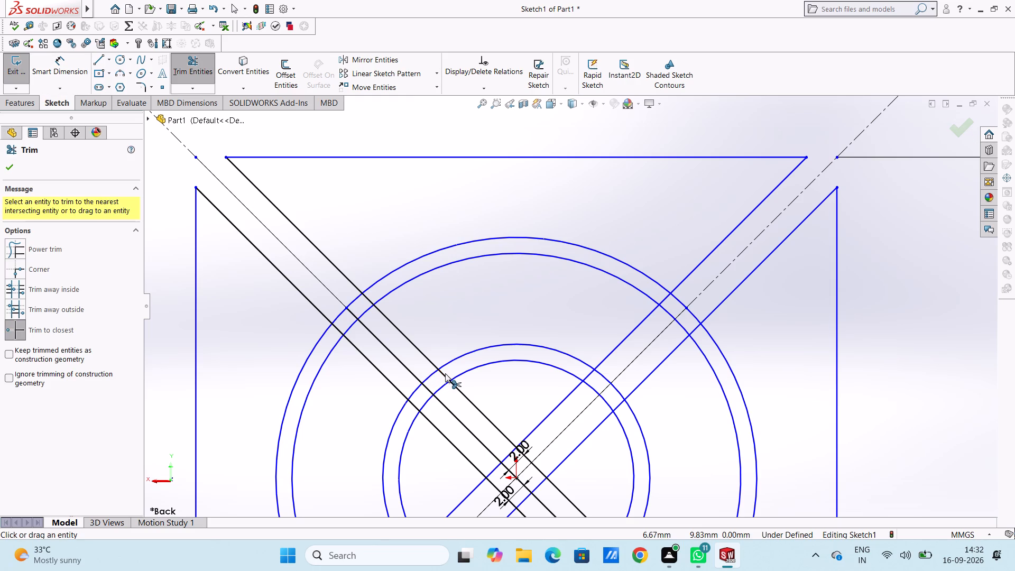
left_click(445, 374)
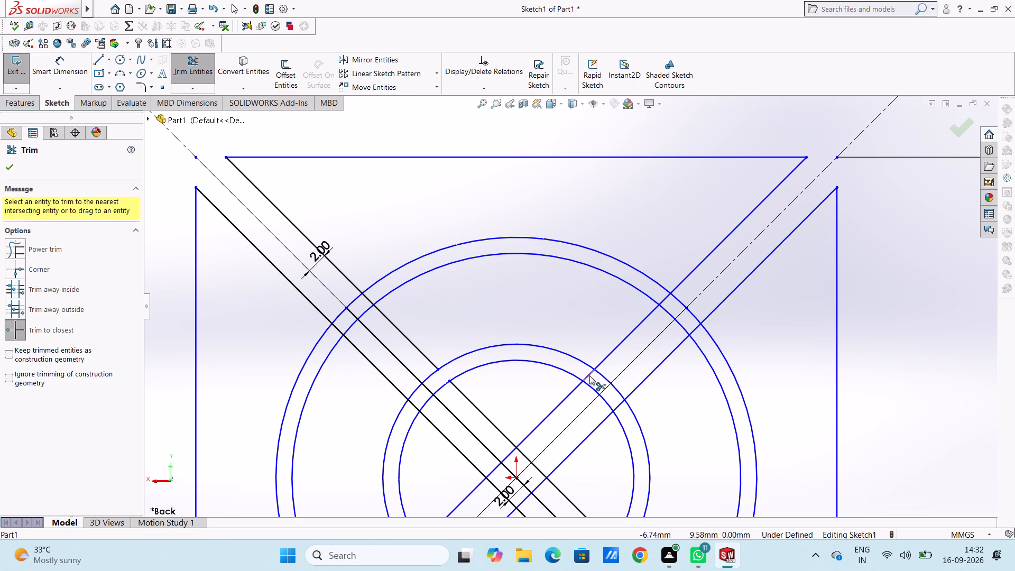
left_click(590, 376)
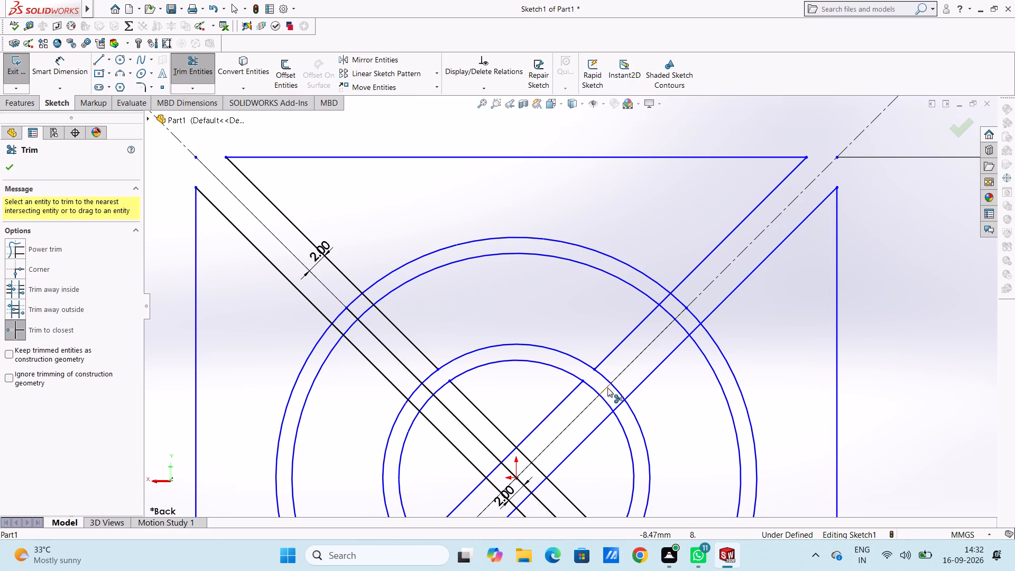
left_click(608, 388)
left_click(605, 389)
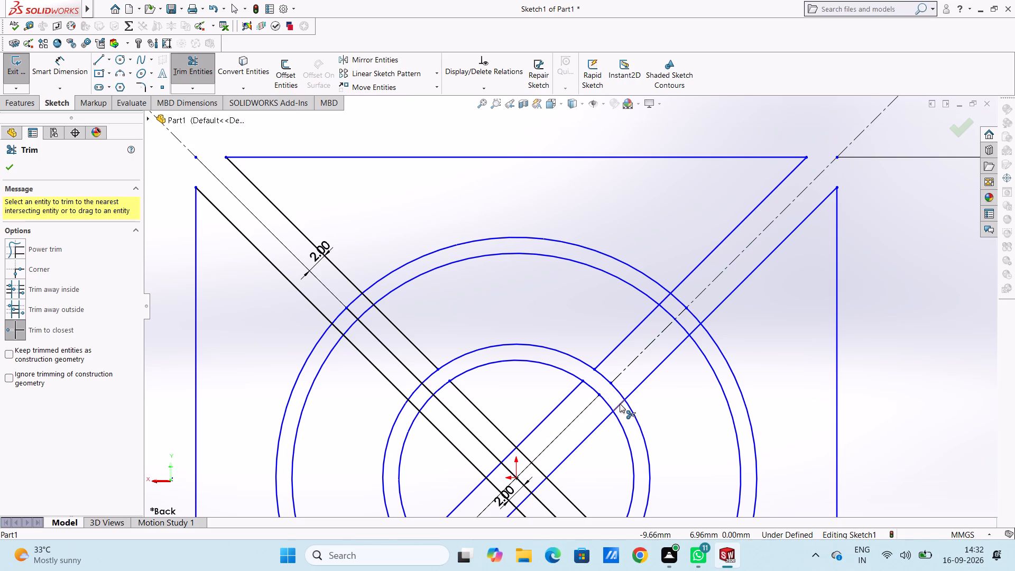
left_click(620, 404)
key("Escape")
key("Escape")
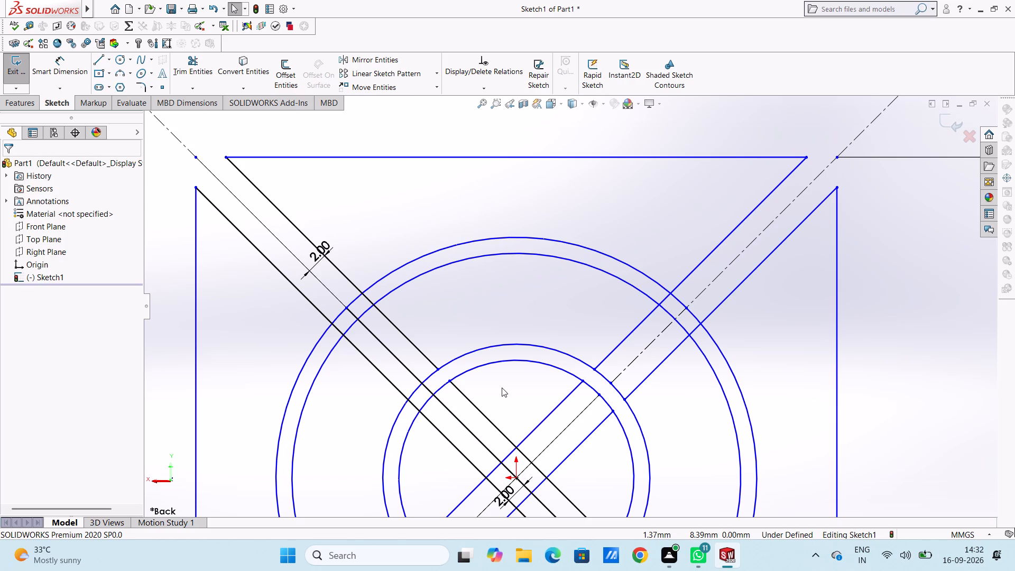
Draw a vertical 30 mm line from the midpoint of the inner square's top edge to the origin.
scroll(502, 388, "down", 1)
scroll(502, 388, "up", 3)
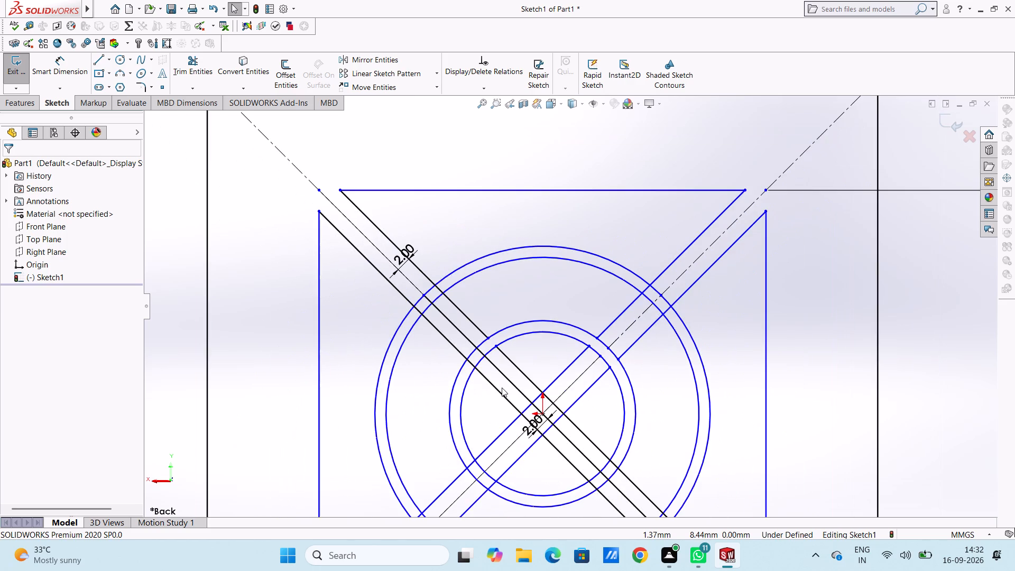
scroll(502, 388, "up", 1)
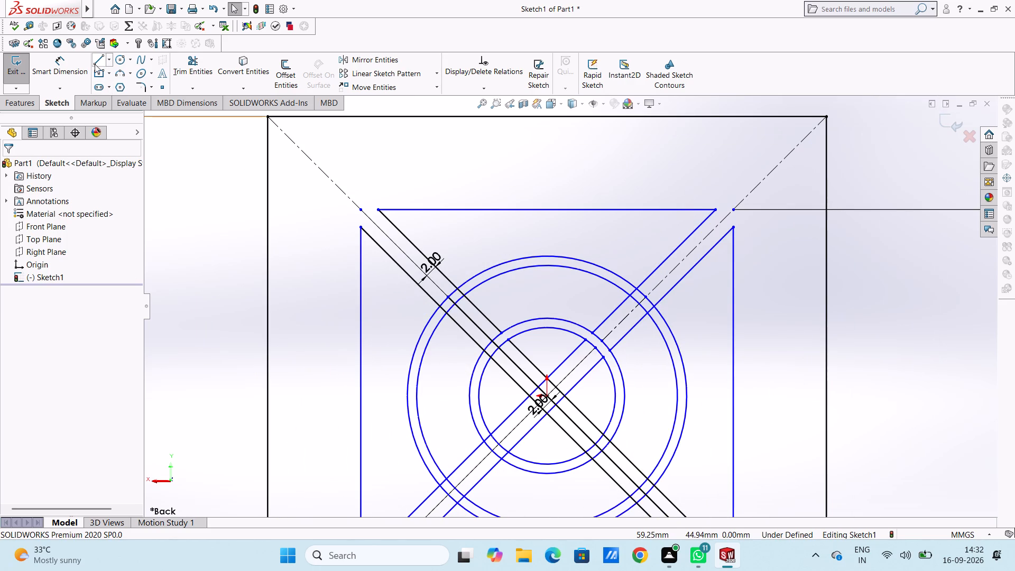
left_click(98, 57)
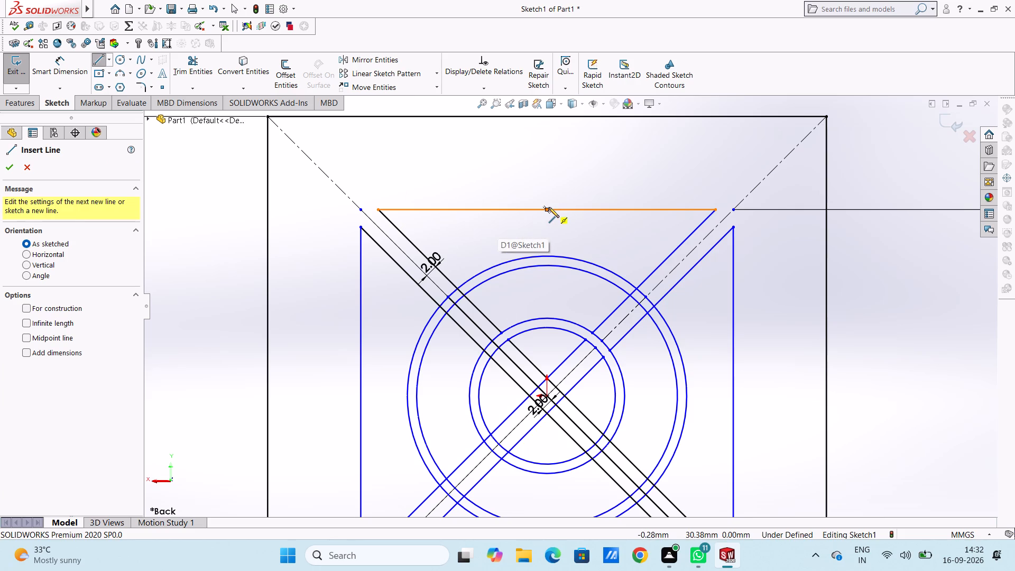
left_click(548, 210)
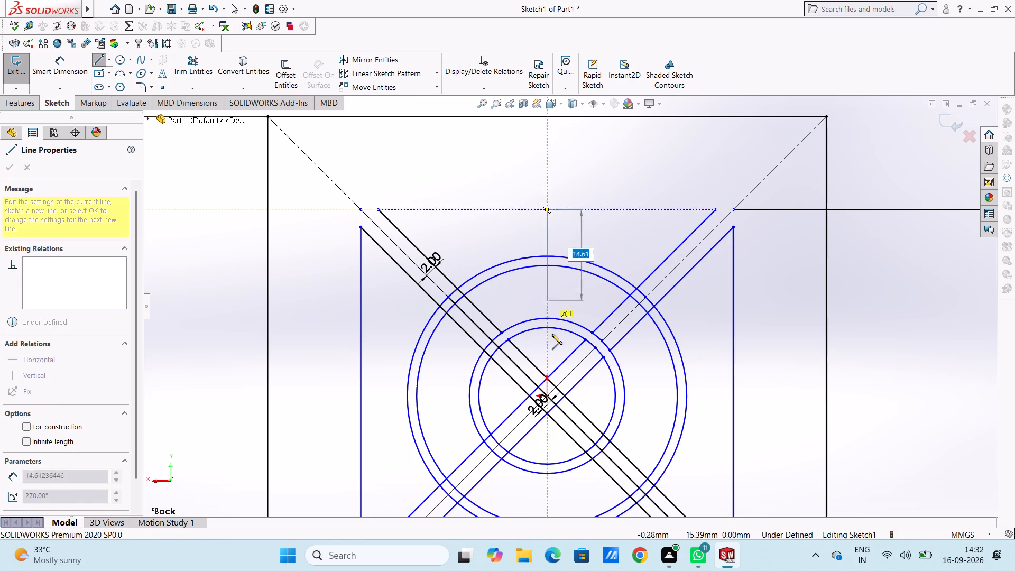
left_click(548, 397)
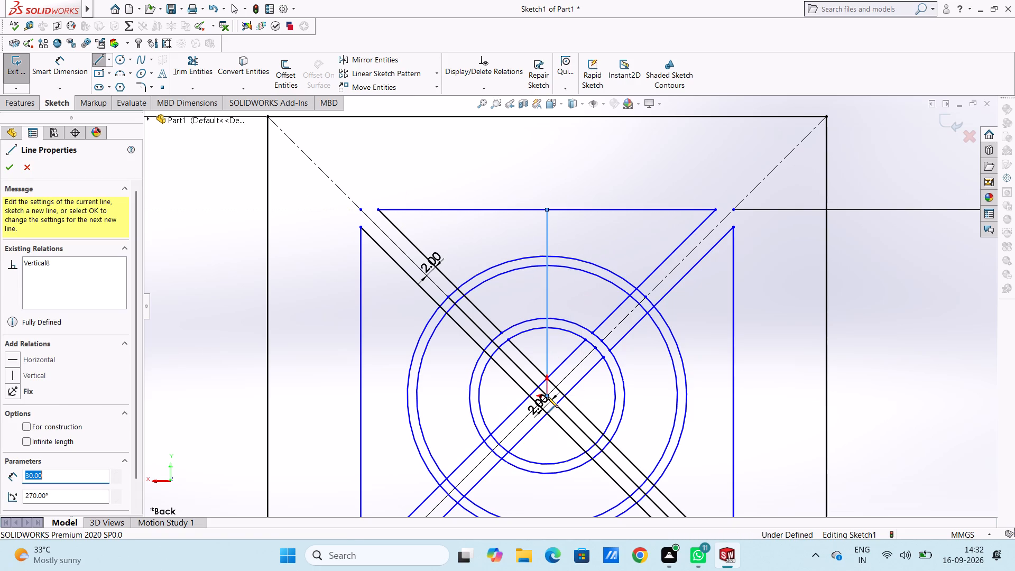
key("Escape")
key("Escape")
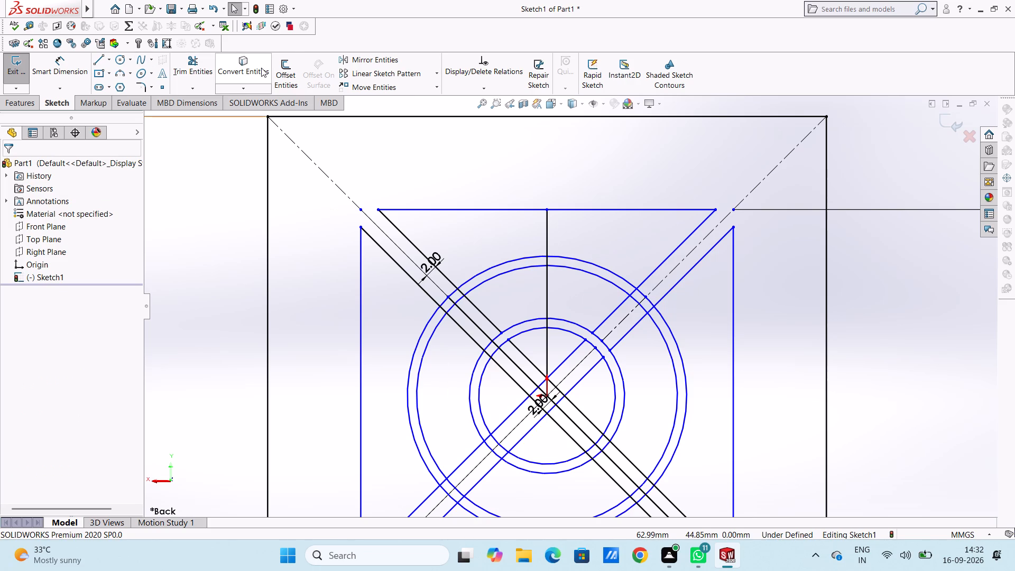
Offset the vertical line 2 mm to both sides, with dimensions added.
left_click(291, 65)
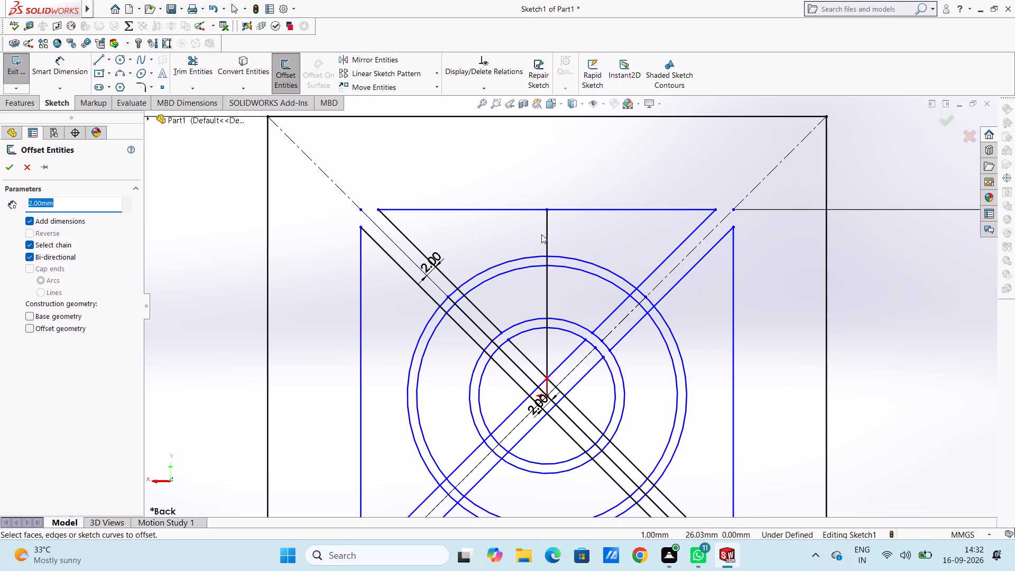
left_click(547, 234)
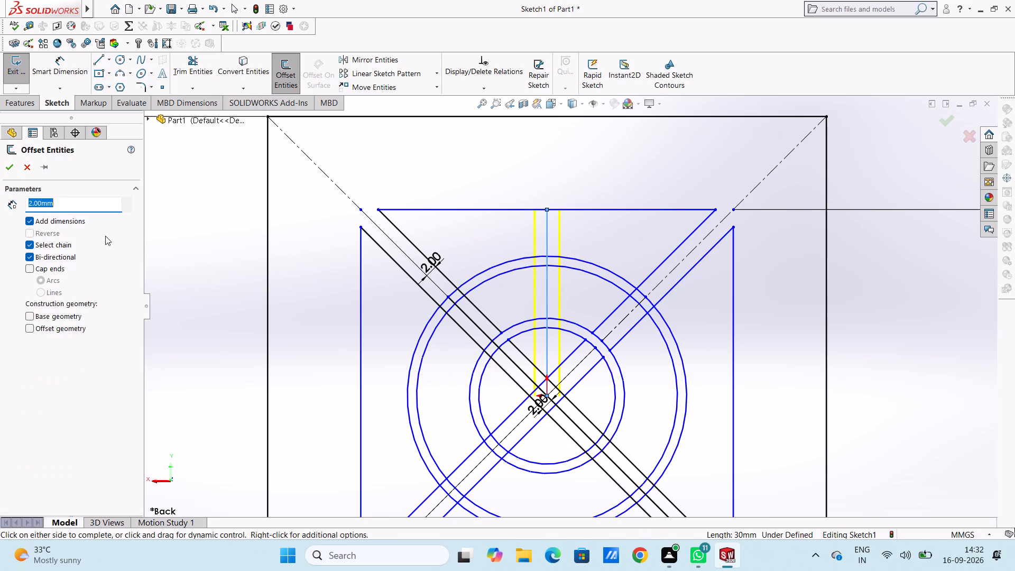
left_click(7, 168)
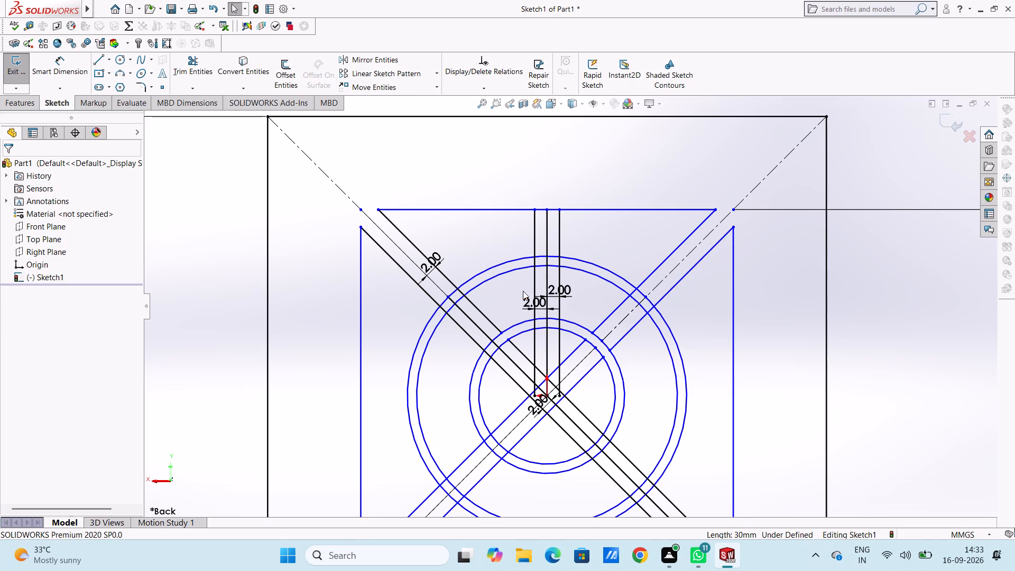
Trim the left vertical offset line from the smallest circle down to its lower end, undoing a stray trim of the adjacent diagonal.
scroll(572, 294, "down", 3)
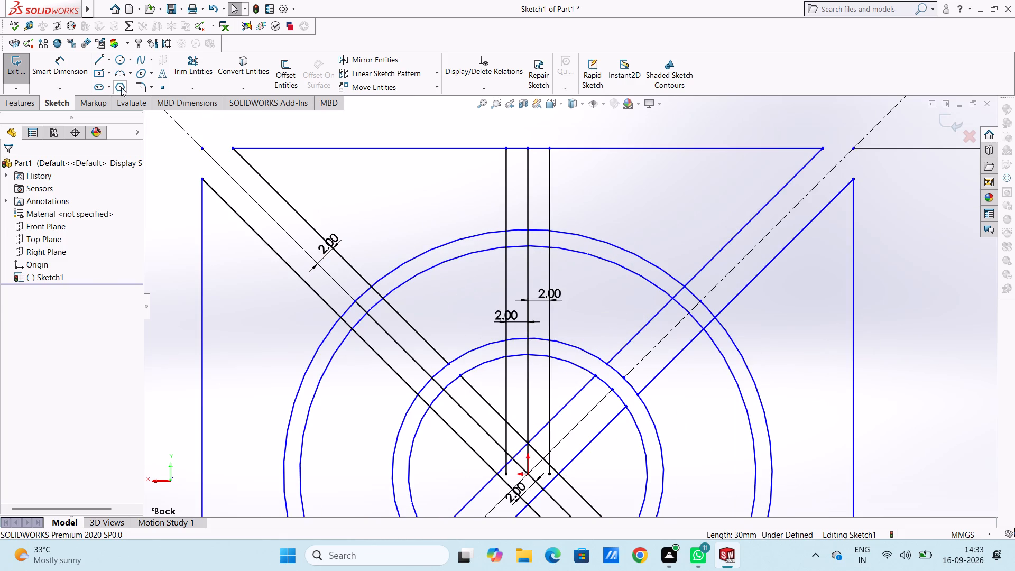
left_click(198, 71)
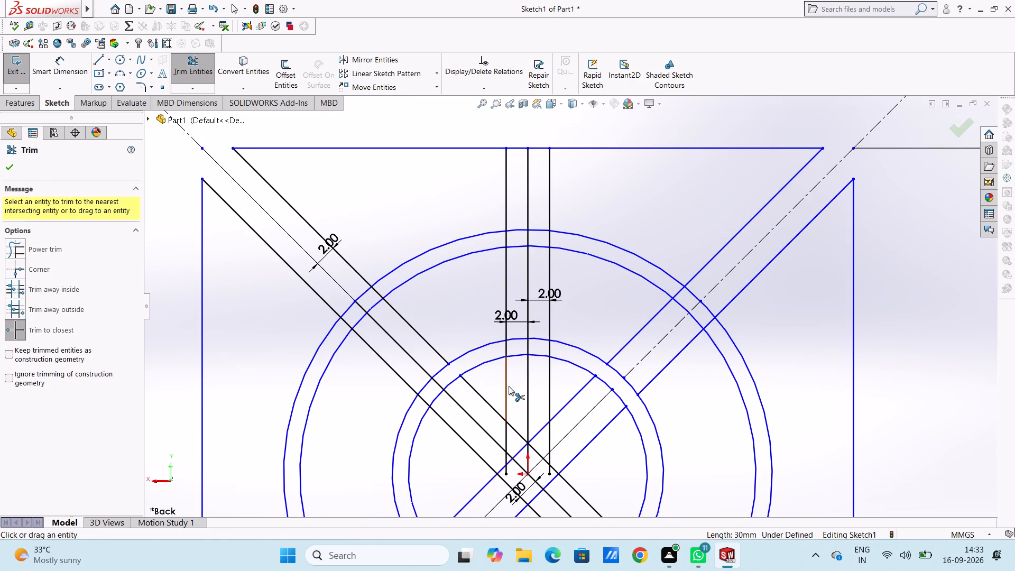
left_click(508, 386)
left_click(506, 433)
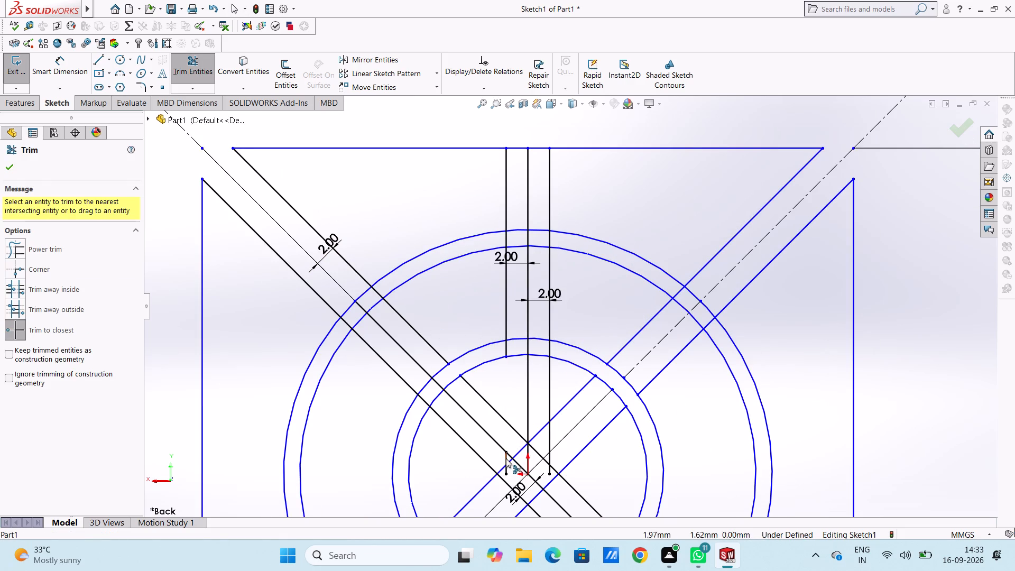
left_click(505, 459)
left_click(505, 467)
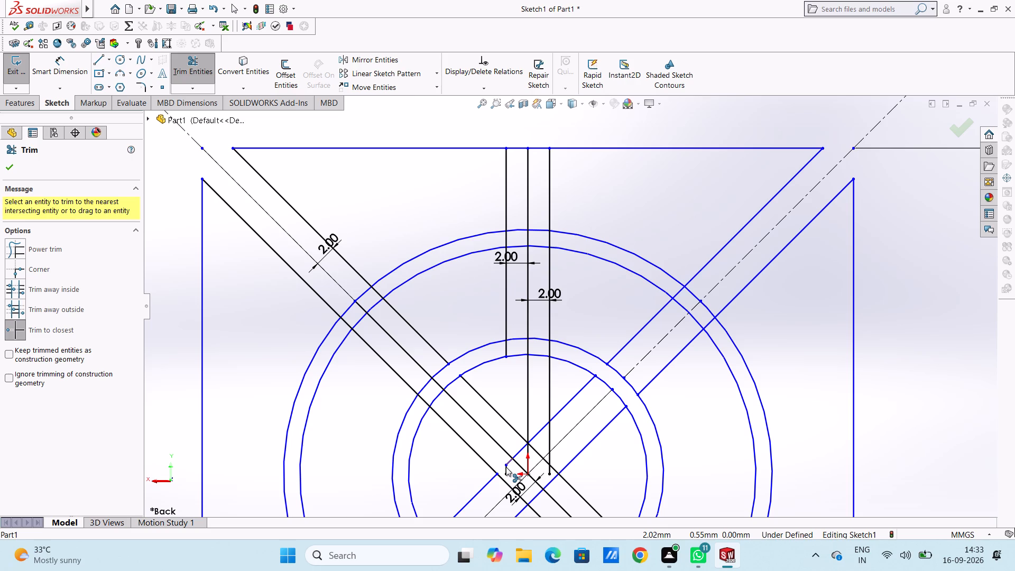
key("ctrl+z")
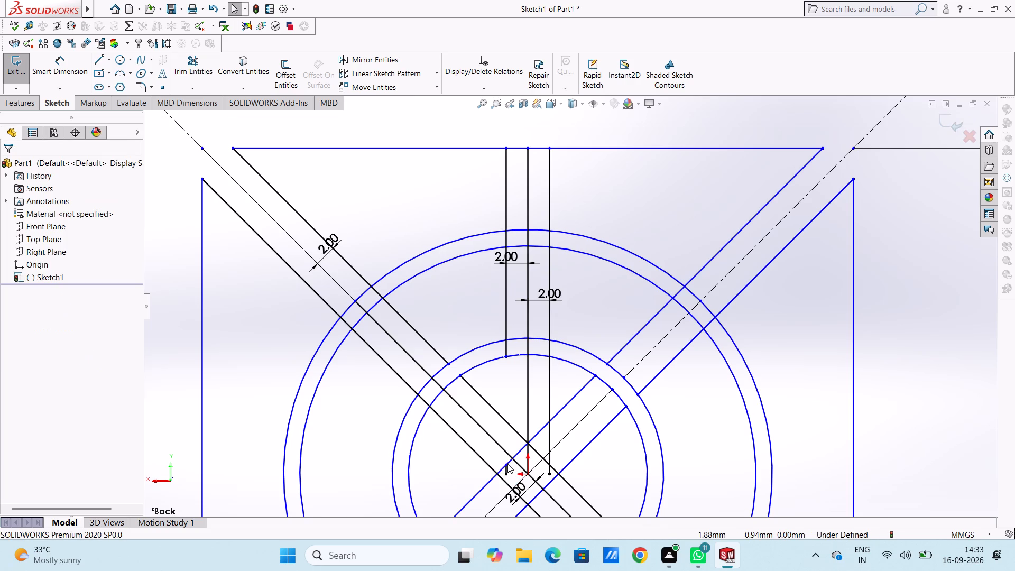
left_click(201, 75)
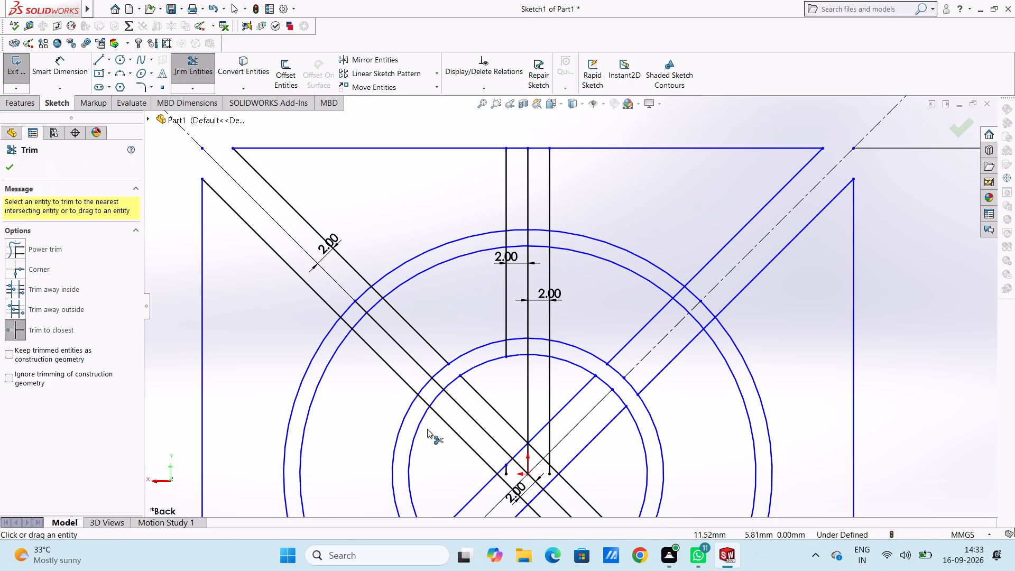
left_click(508, 471)
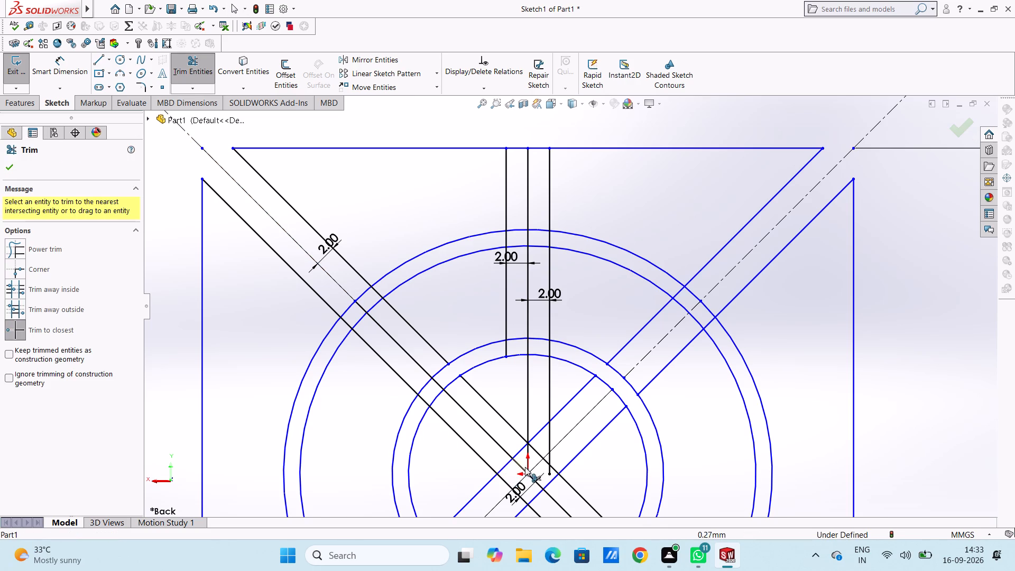
Trim the vertical centre line and right offset line inside the smallest circle, and all three vertical lines across the inner ring.
left_click(528, 455)
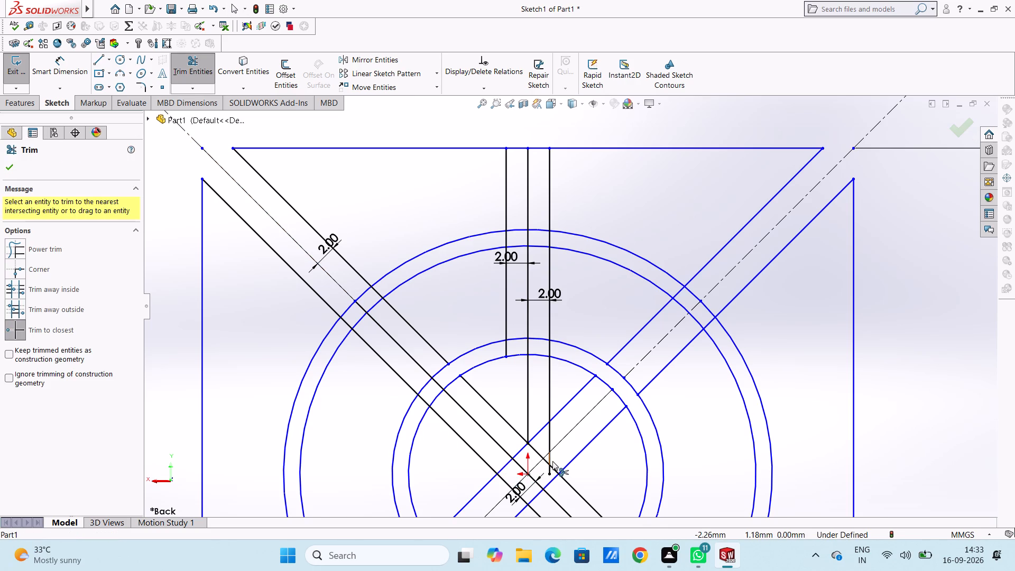
left_click(552, 461)
left_click(550, 472)
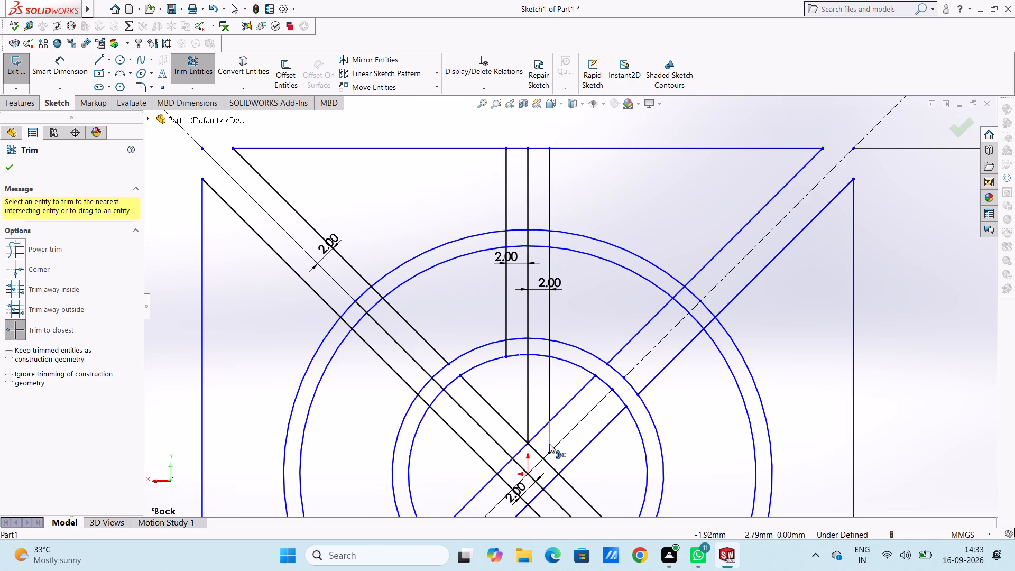
left_click(550, 444)
left_click(550, 405)
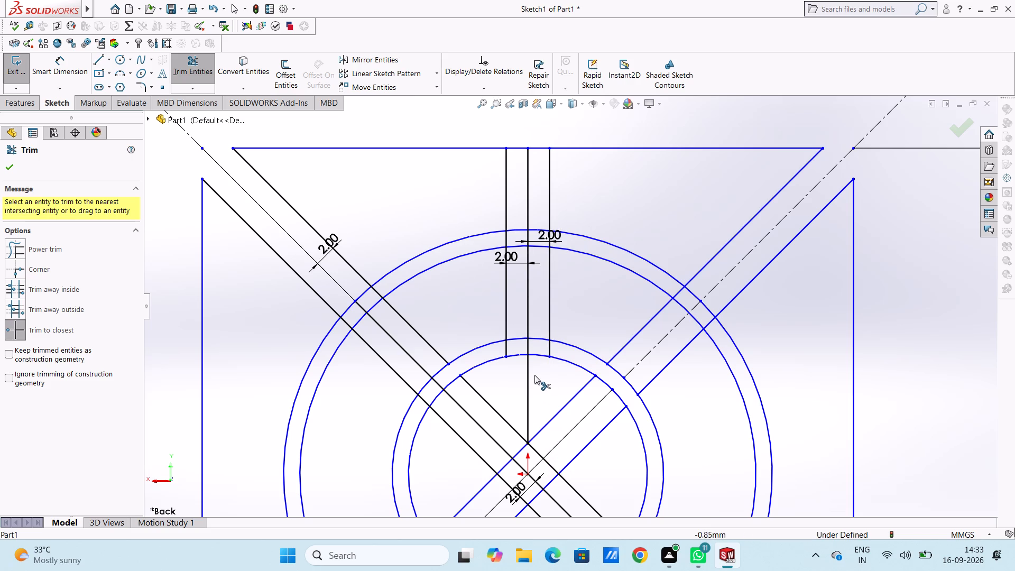
left_click(530, 374)
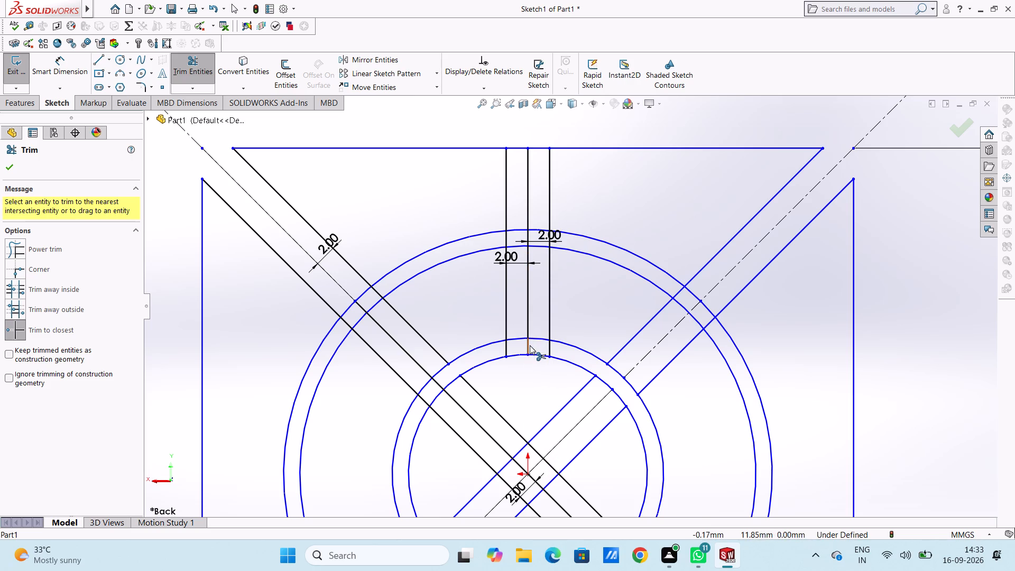
left_click(530, 345)
left_click(550, 344)
left_click(505, 349)
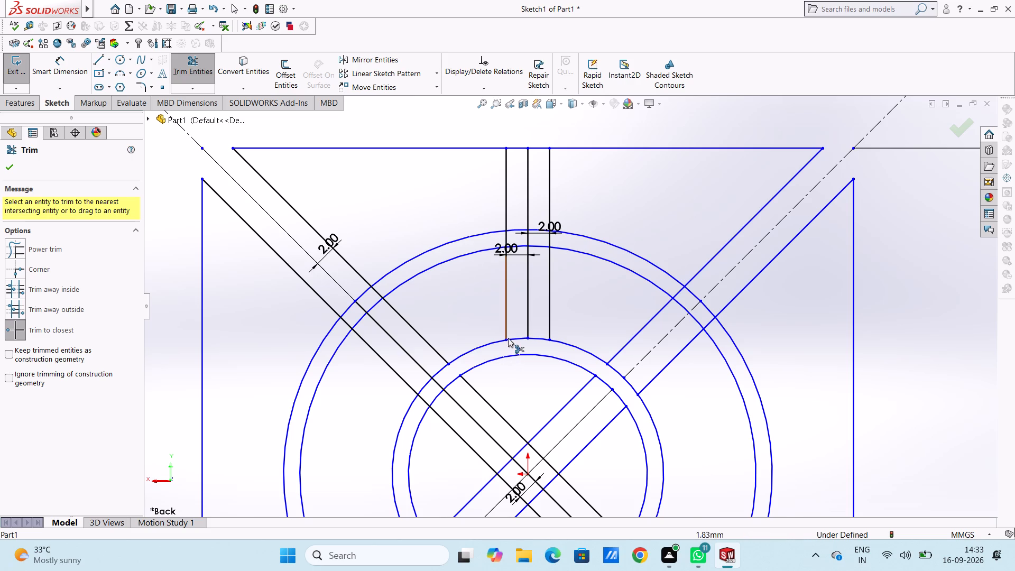
Trim the three vertical lines above and across the outer ring, plus the centre line between the rings, leaving only two rib edges.
left_click(506, 238)
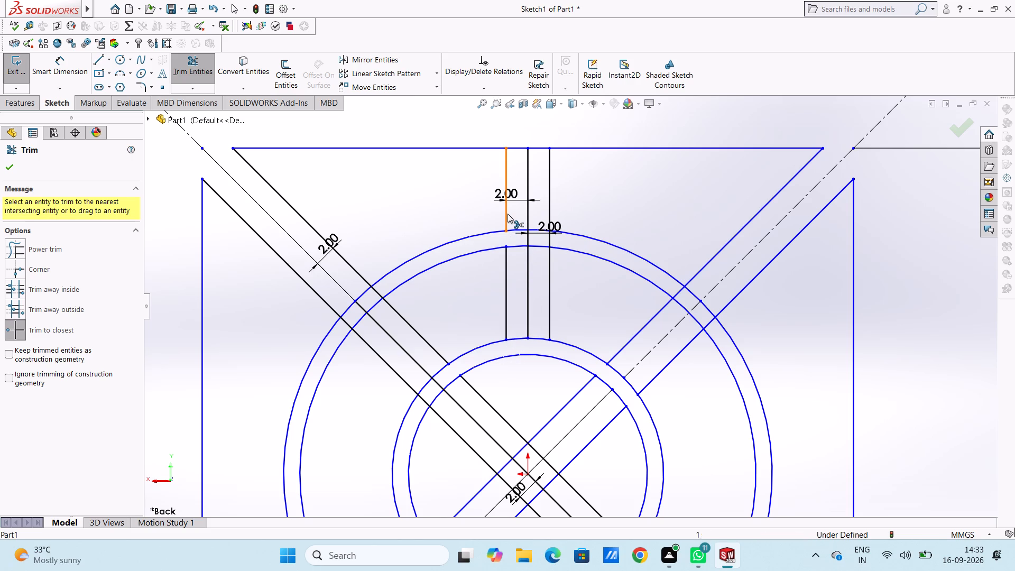
left_click(506, 214)
left_click(530, 168)
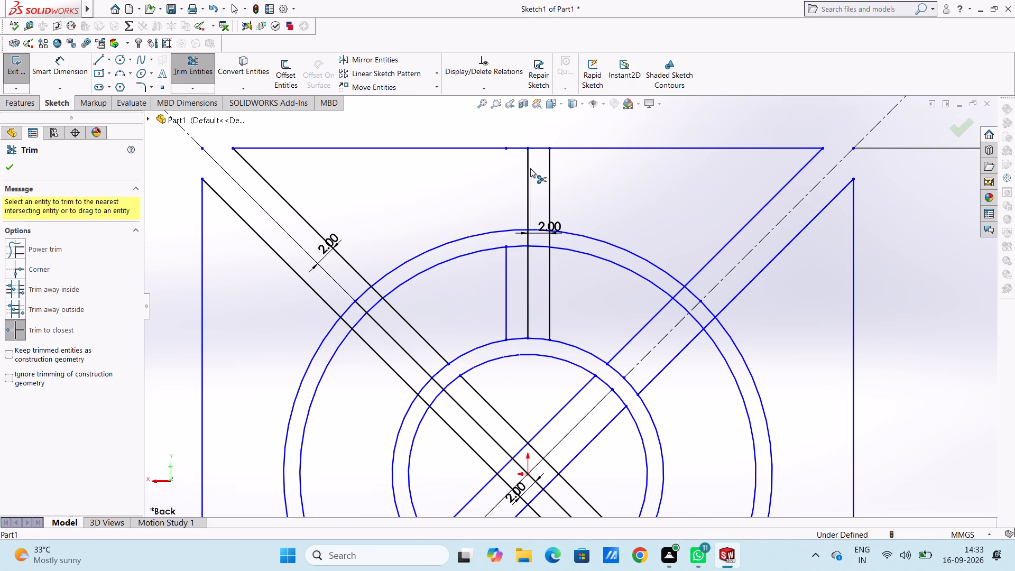
left_click(550, 176)
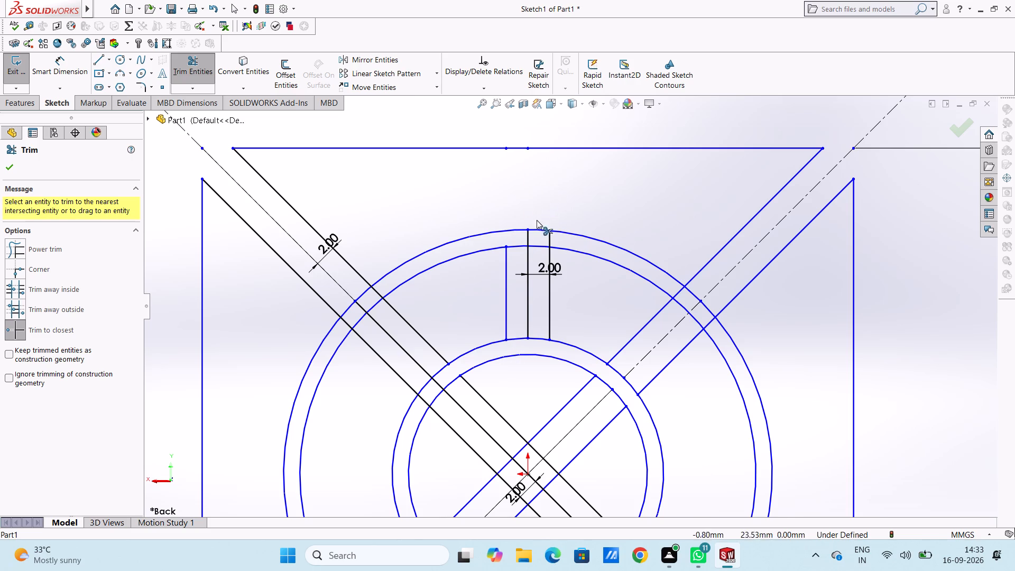
left_click(528, 235)
left_click(528, 258)
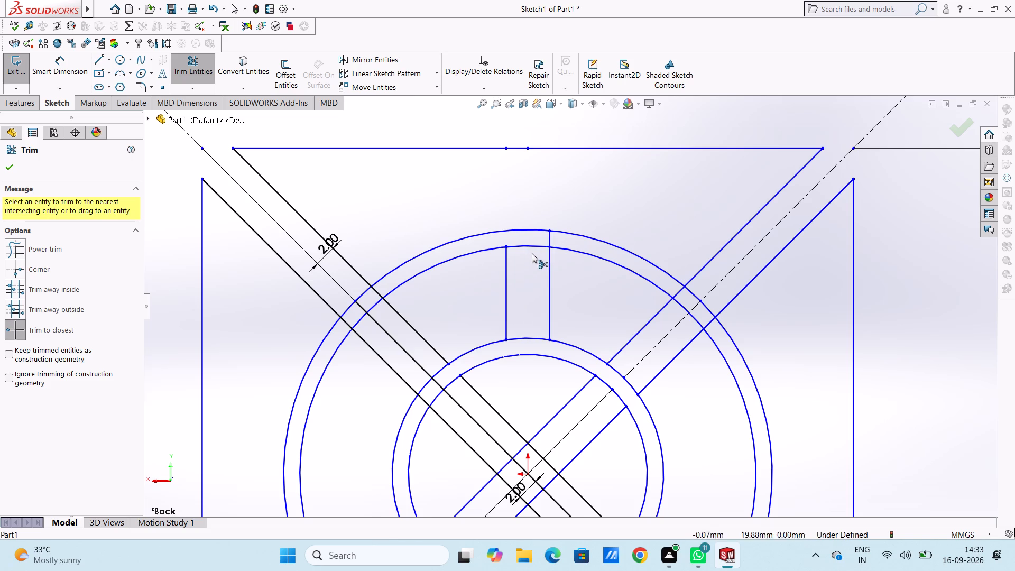
left_click(551, 237)
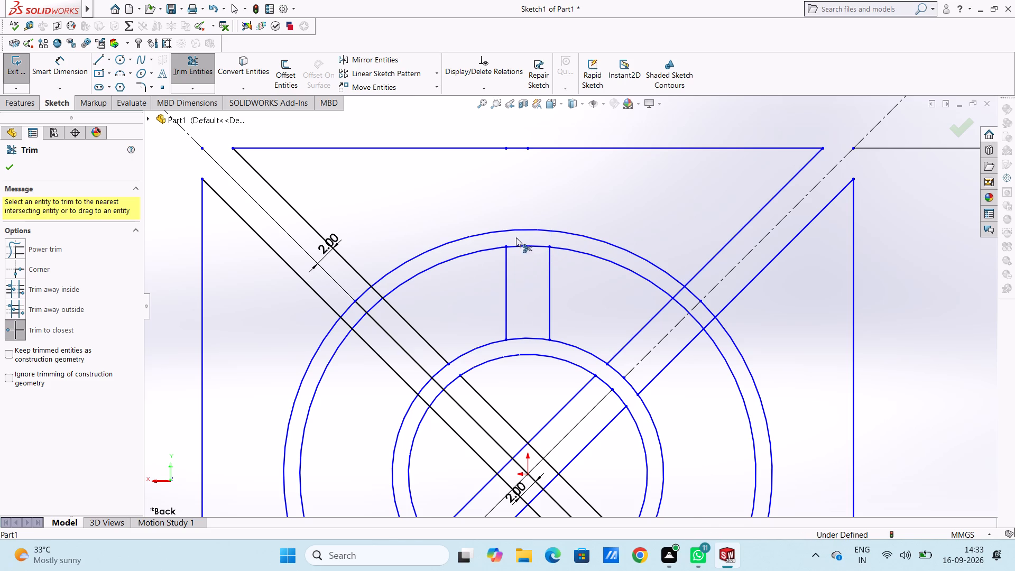
Trim the outer ring's inner arc between the two vertical rib edges.
left_click(520, 246)
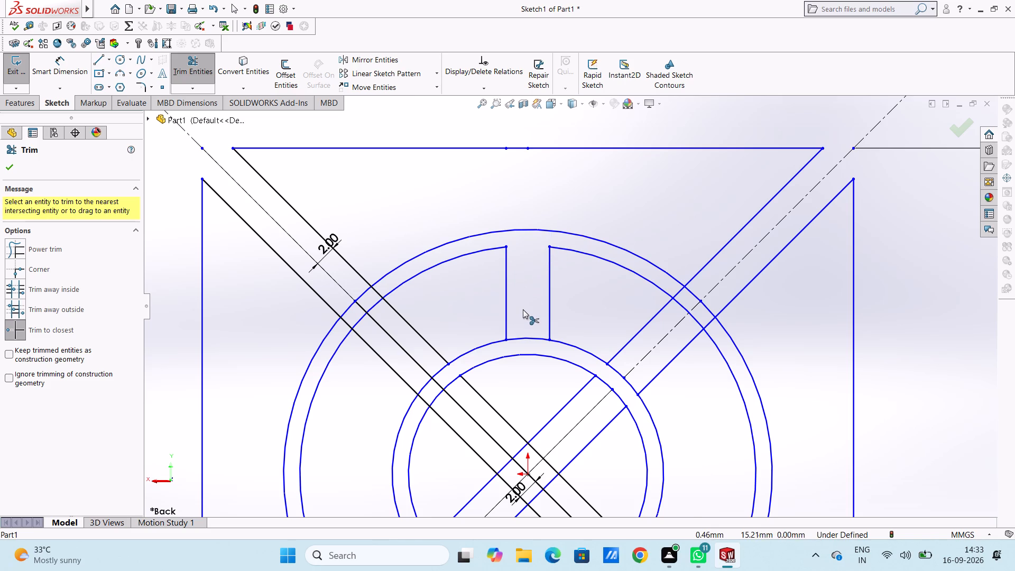
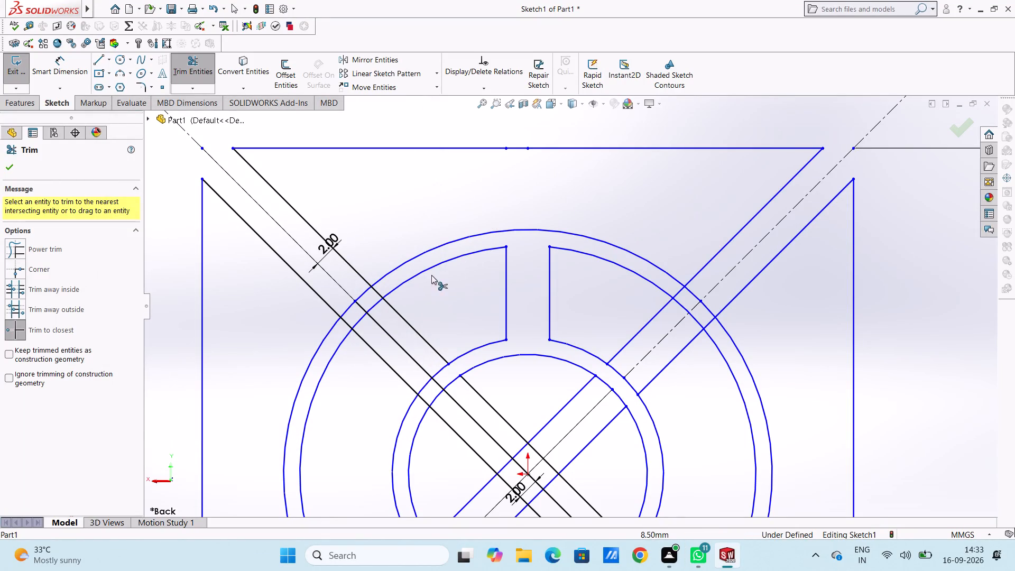
At both upper diagonal ribs, trim the upper edge across the outer ring and both rings' facing arcs between that edge and the centre line.
left_click(380, 293)
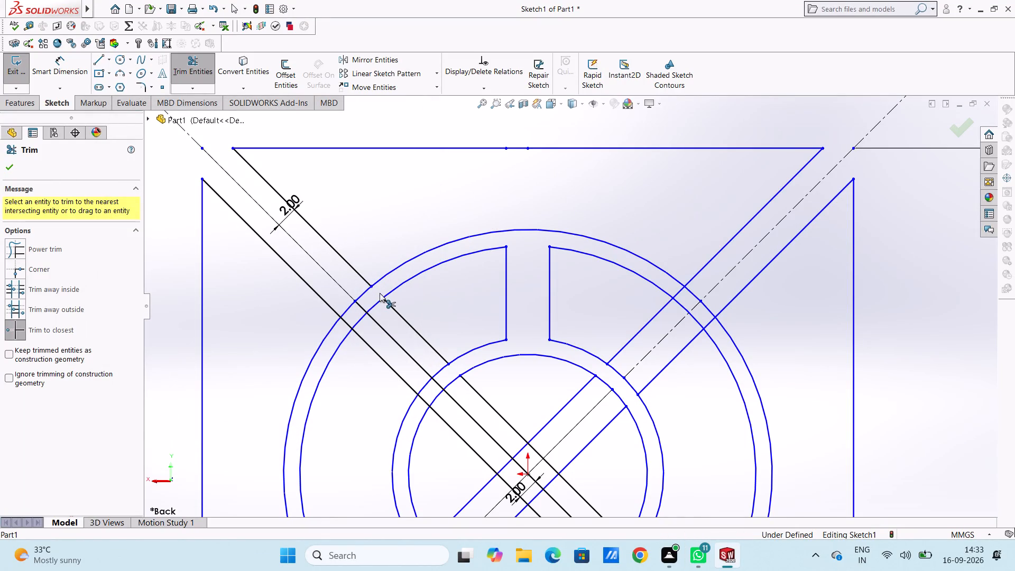
left_click(442, 367)
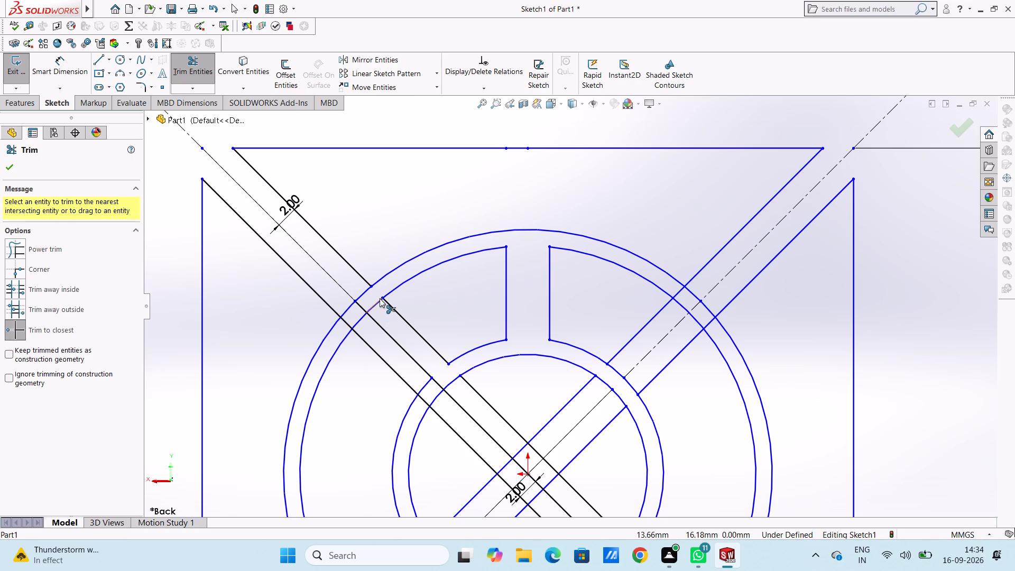
left_click(380, 301)
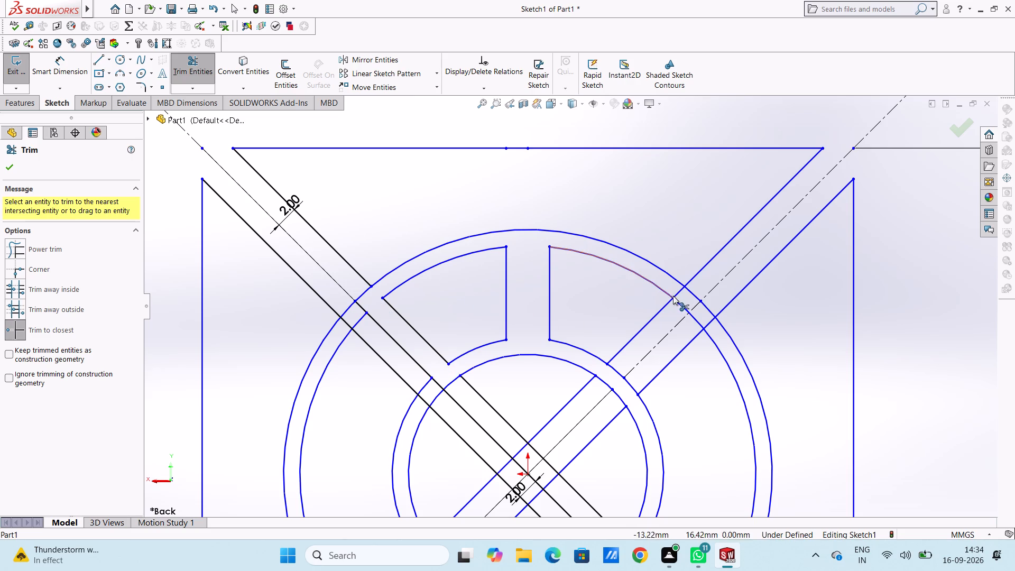
left_click(681, 289)
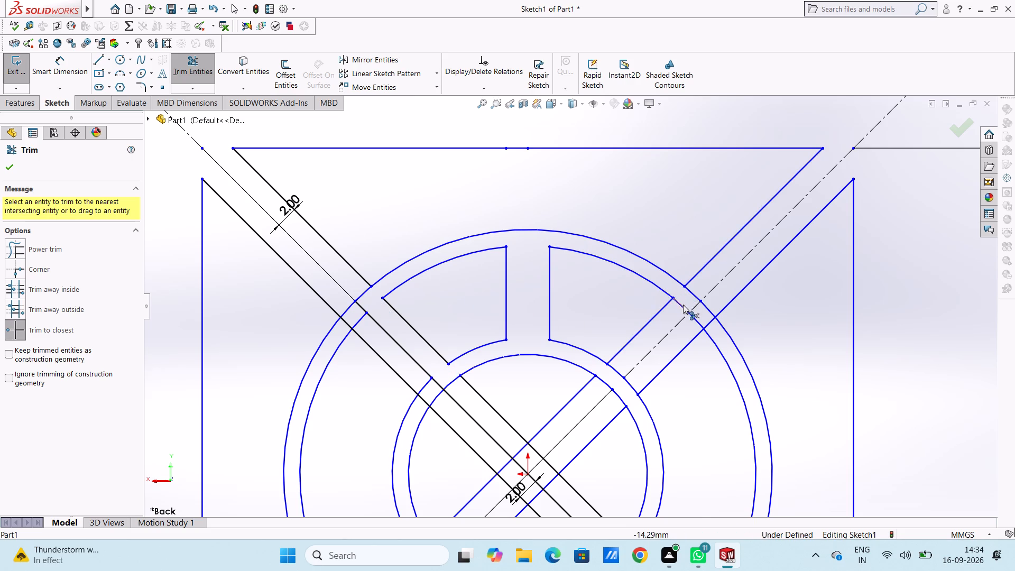
left_click(682, 306)
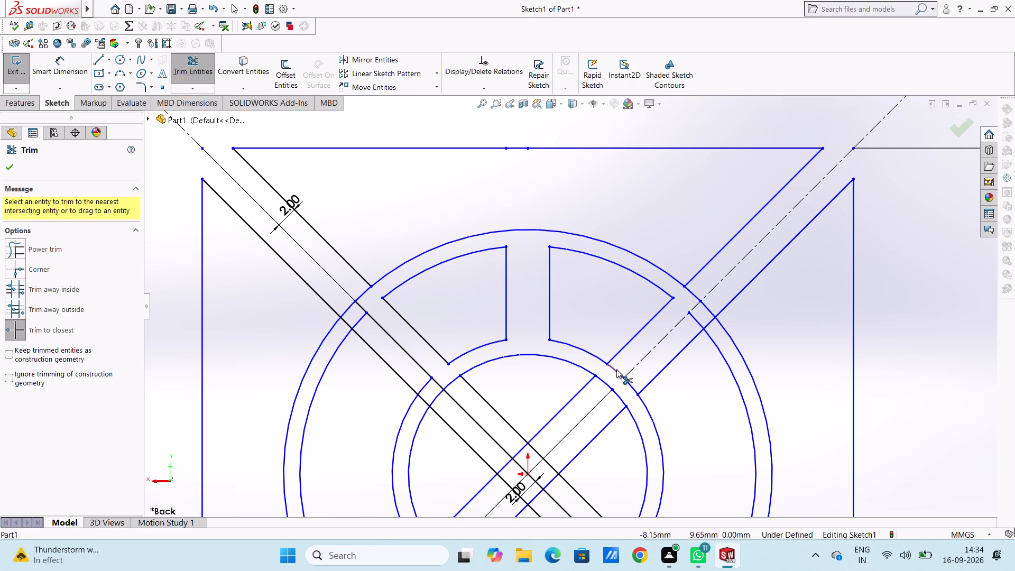
left_click(616, 369)
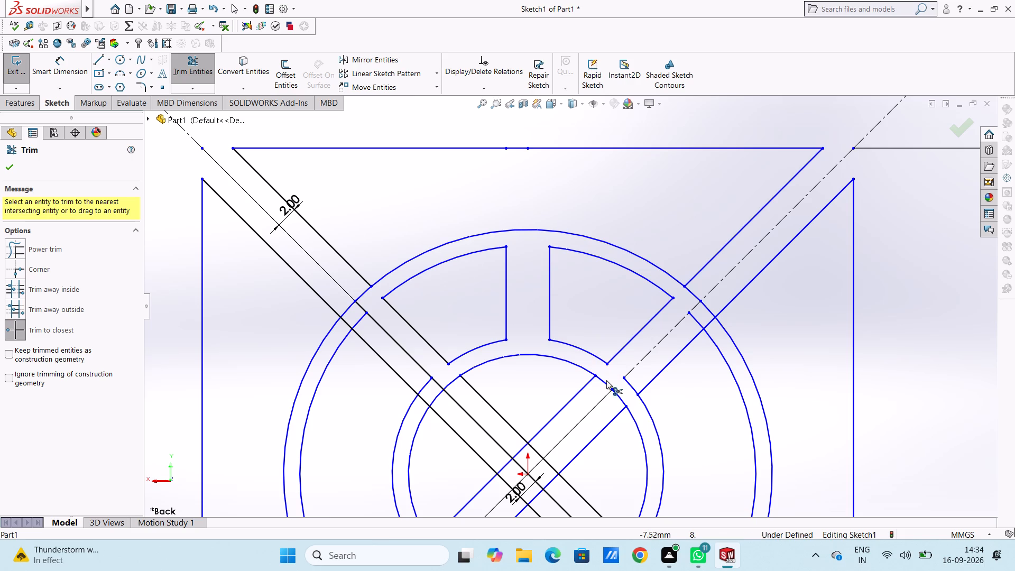
Trim the upper diagonal rib edges where they cross near the origin, plus the smallest circle's arcs between each upper edge and its centre line.
scroll(528, 450, "up", 2)
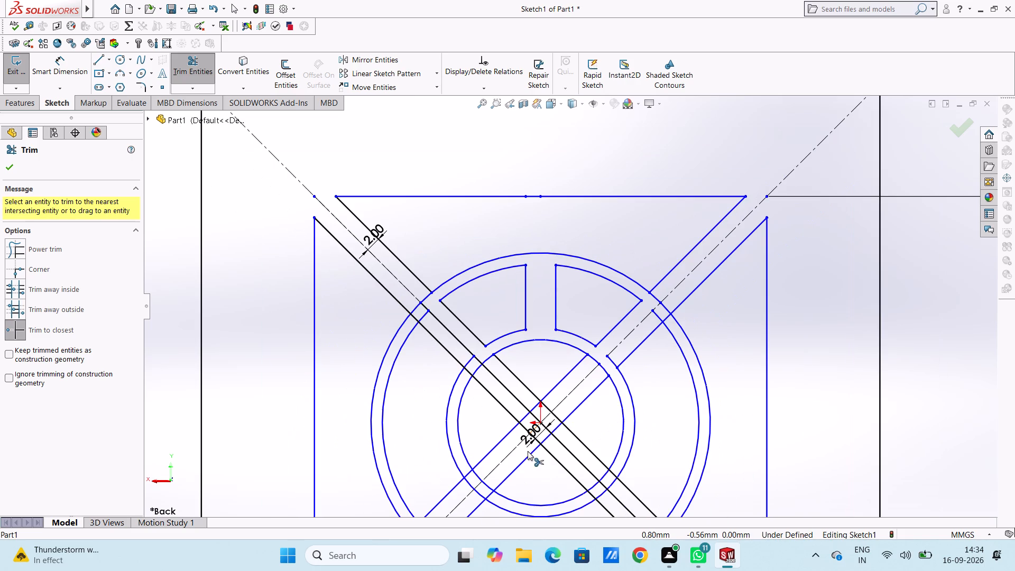
left_click(535, 406)
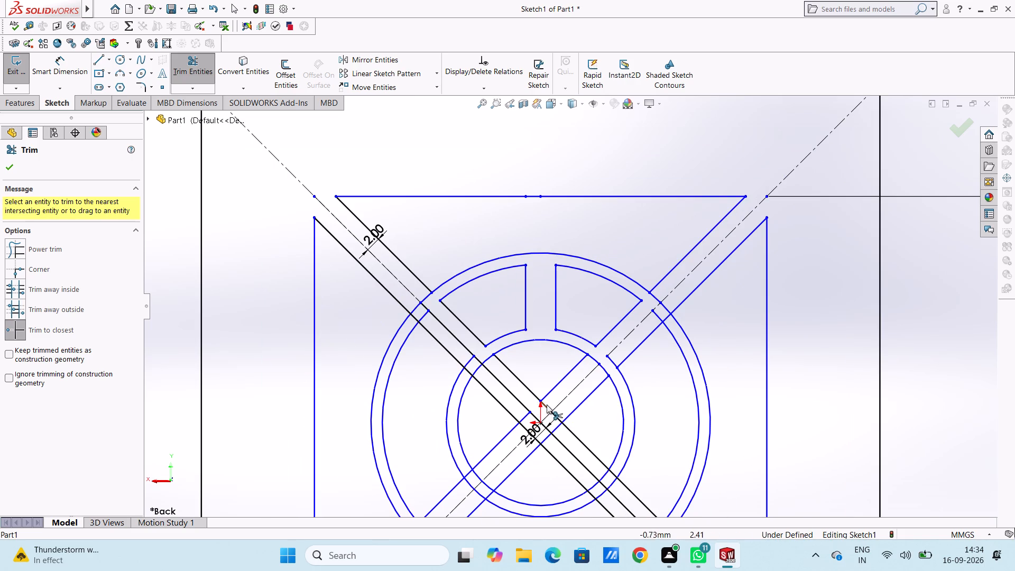
left_click(546, 406)
left_click(488, 360)
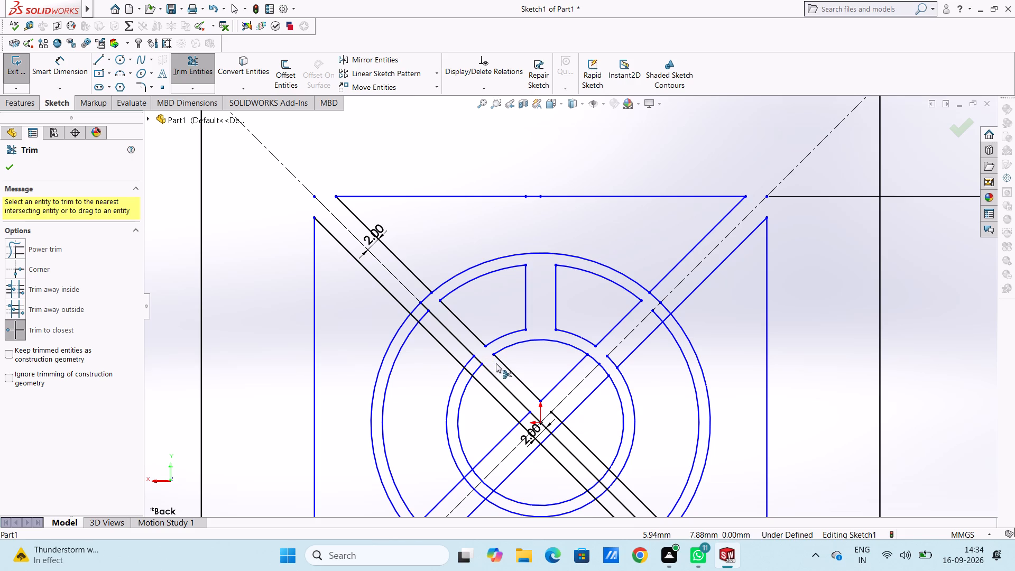
left_click(593, 356)
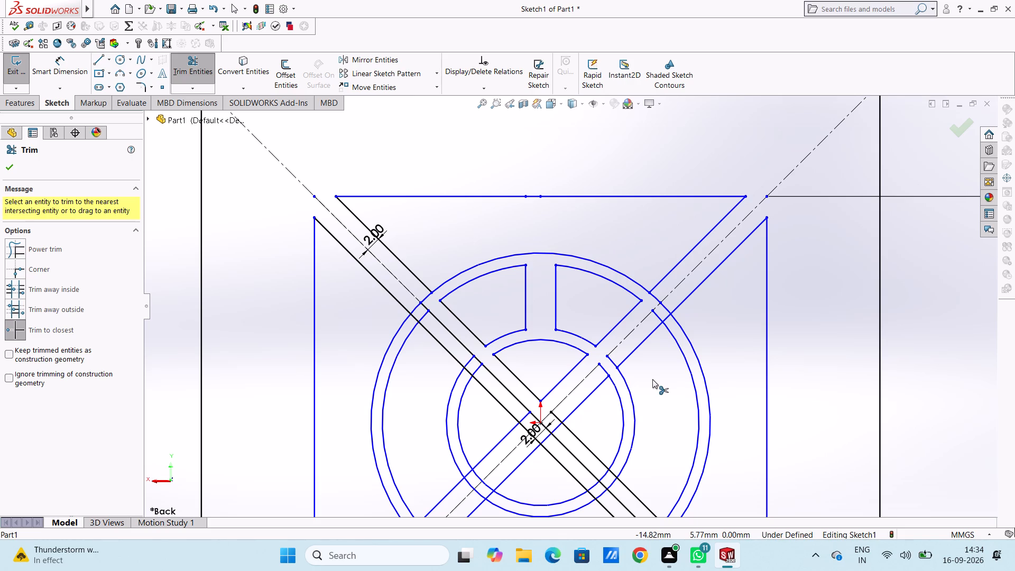
key("Escape")
key("Escape")
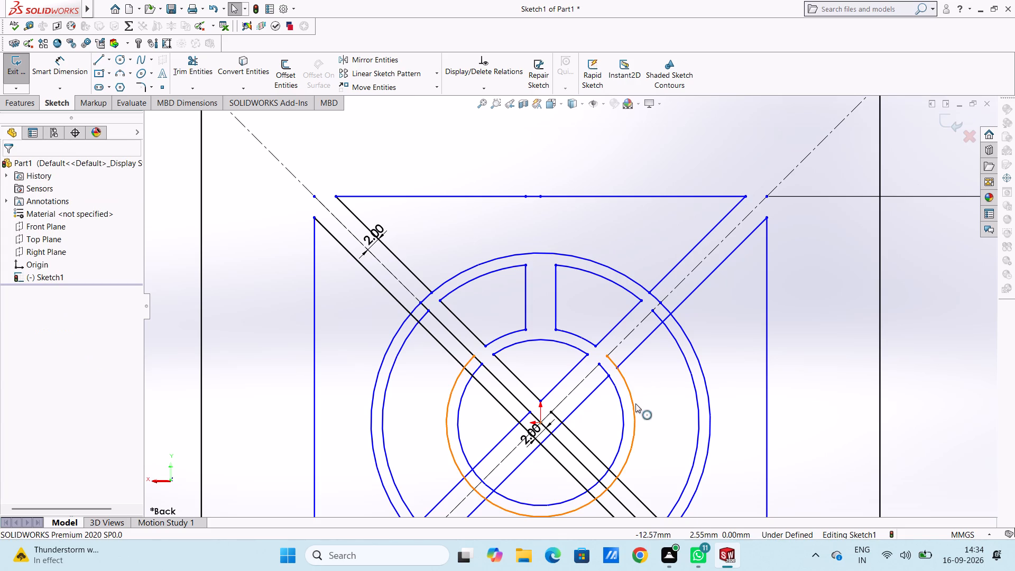
Draw a horizontal line 22.5 mm long from the origin rightward to the largest circle.
scroll(643, 420, "up", 3)
scroll(621, 348, "down", 3)
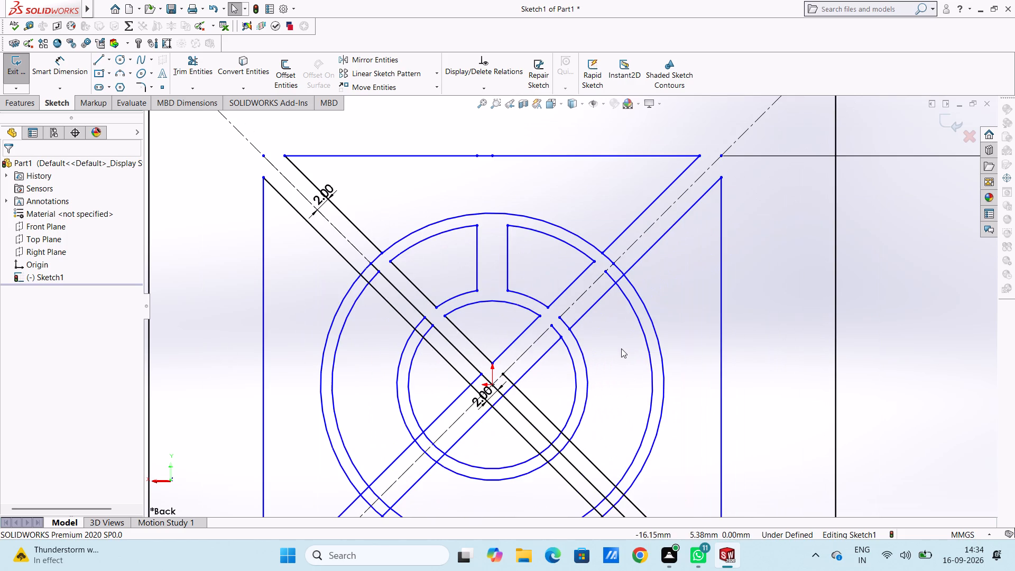
left_click(97, 62)
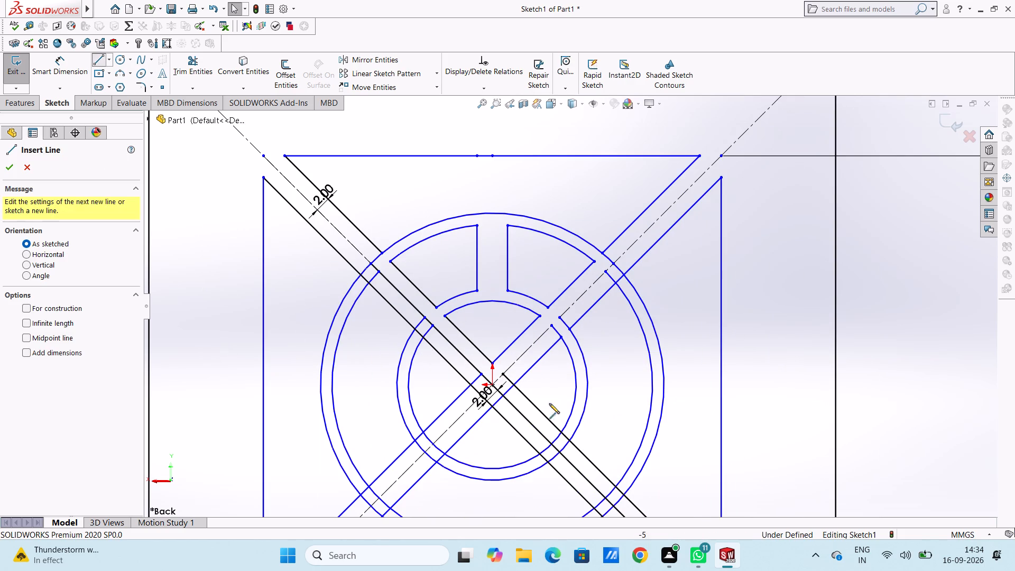
left_click(492, 385)
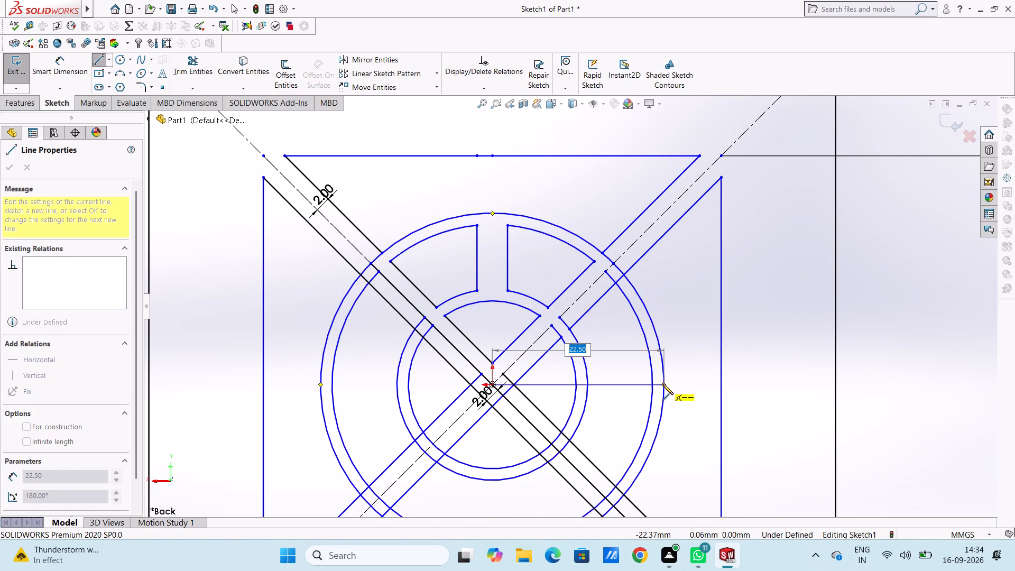
left_click(663, 384)
key("Escape")
key("Escape")
key("Escape")
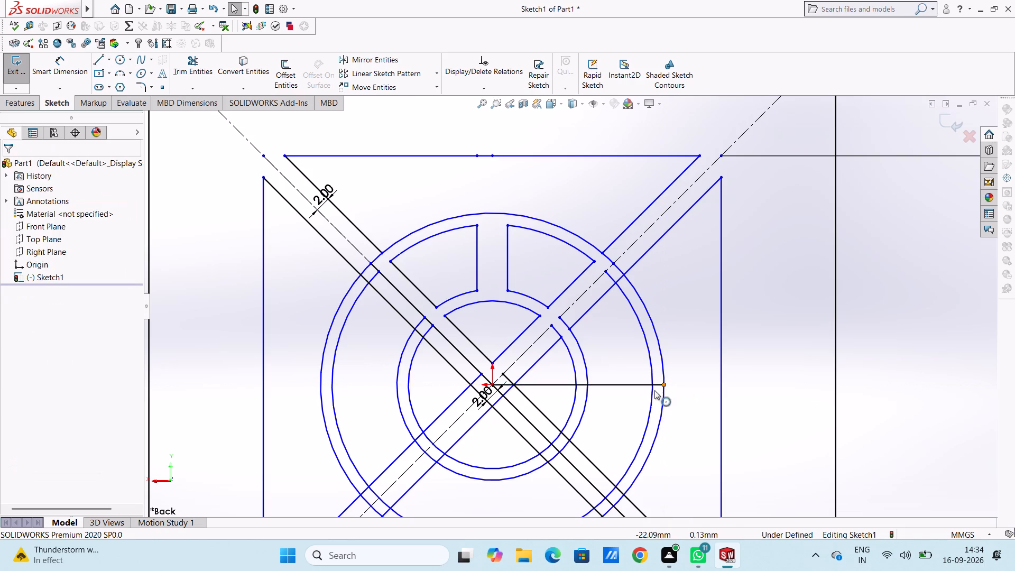
Offset the horizontal line 2 mm bi-directionally, with dimensions added.
left_click(296, 73)
left_click(615, 386)
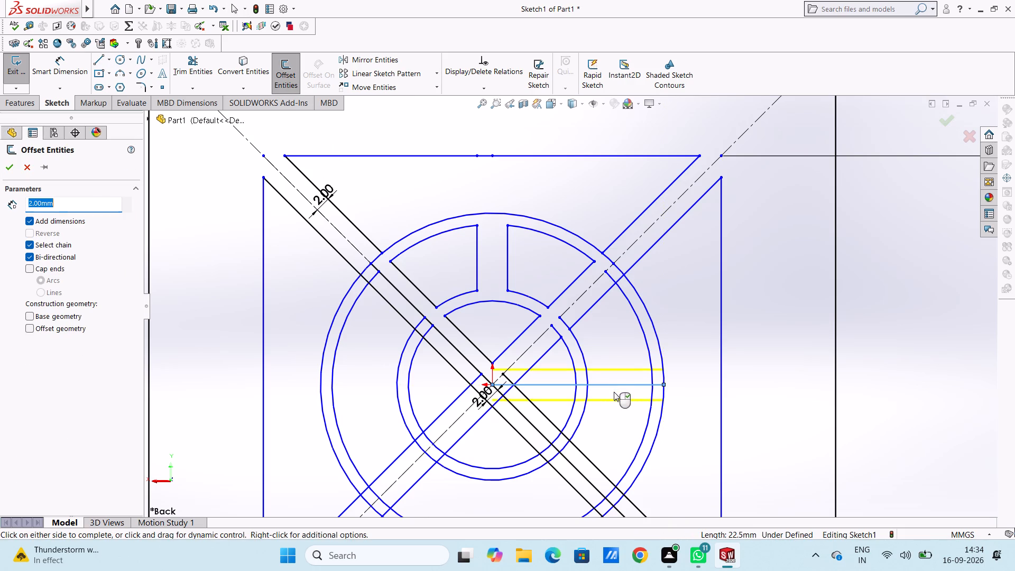
left_click(3, 168)
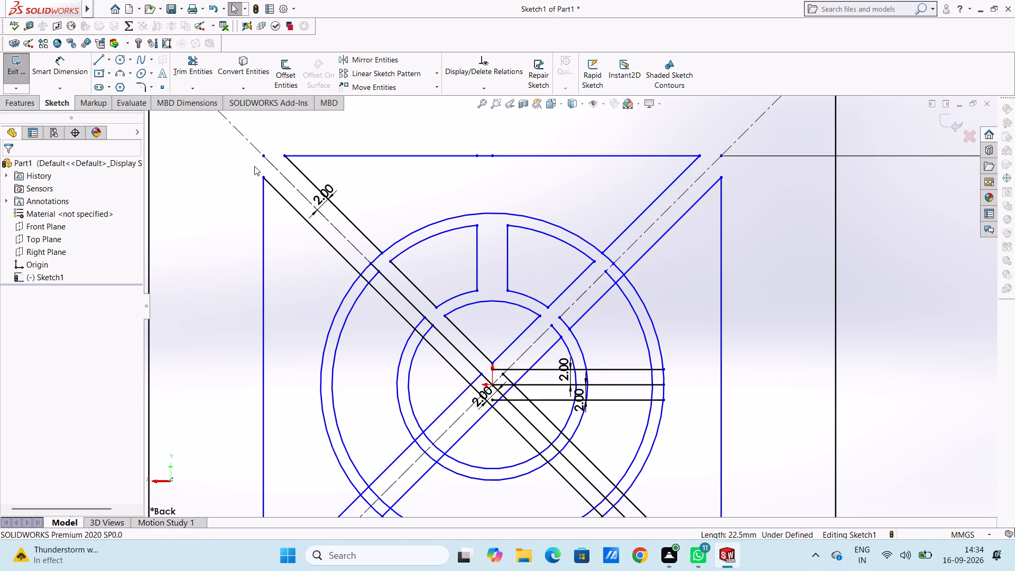
Trim the three horizontal lines inside the smallest circle, plus the short crossing diagonal segment just right of the origin.
left_click(202, 66)
scroll(539, 400, "down", 4)
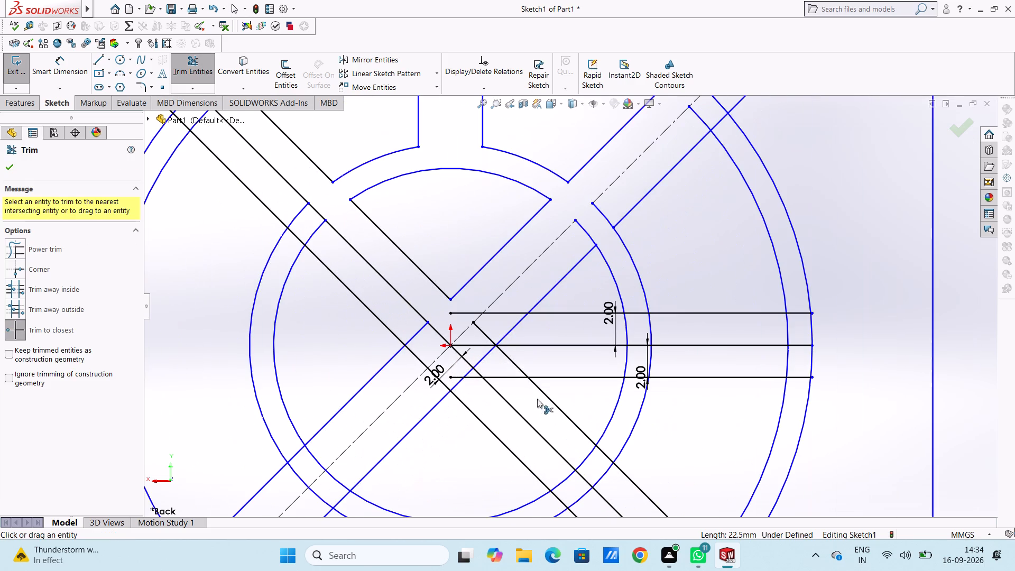
left_click(467, 315)
left_click(487, 314)
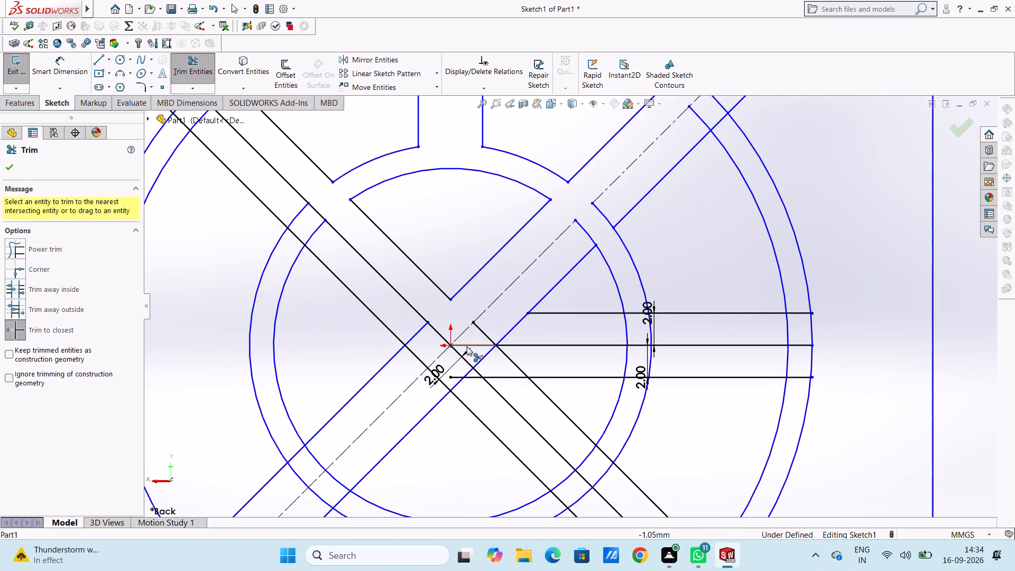
left_click(467, 346)
left_click(484, 331)
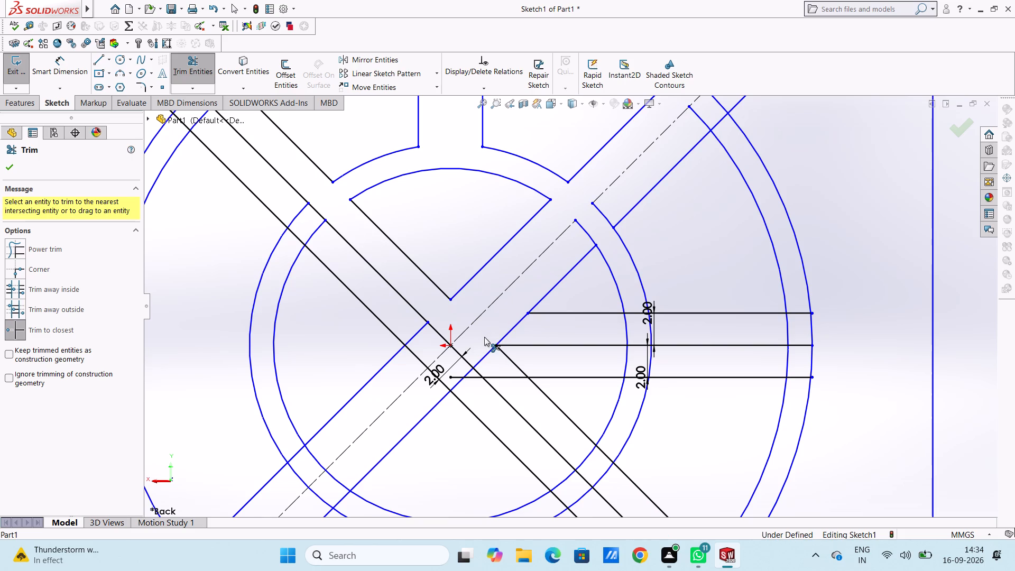
left_click(471, 380)
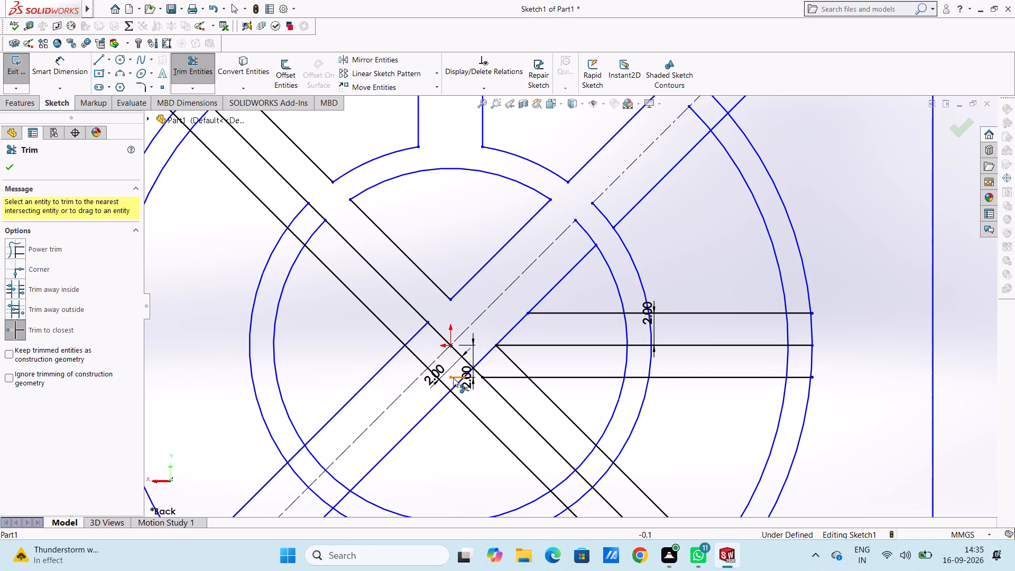
left_click(454, 377)
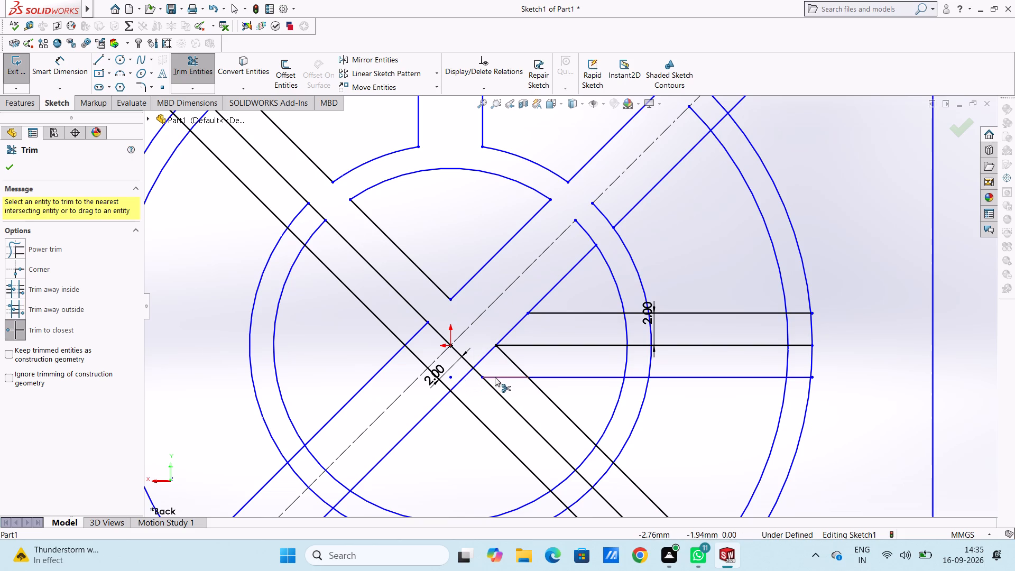
left_click(495, 377)
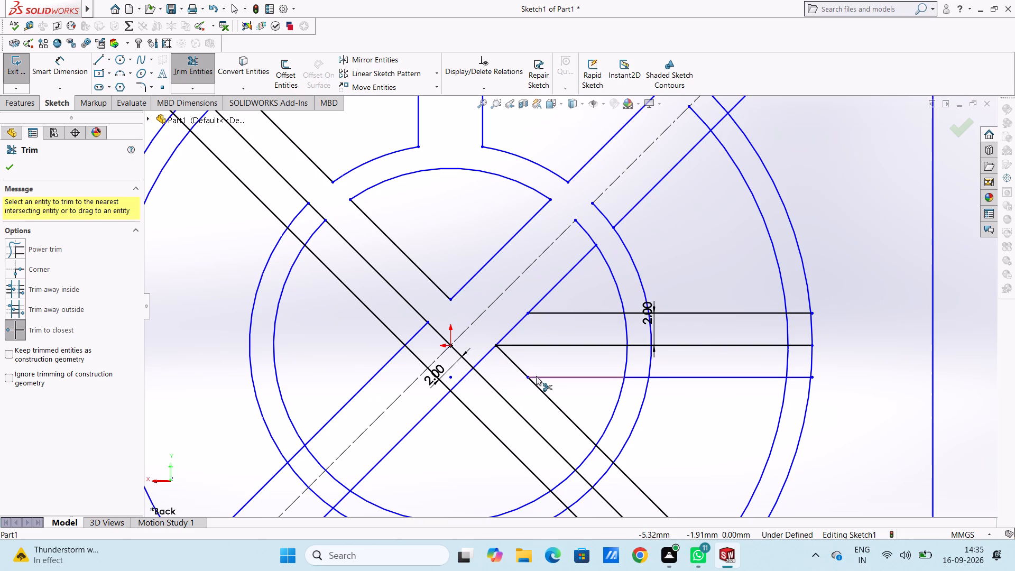
left_click(537, 376)
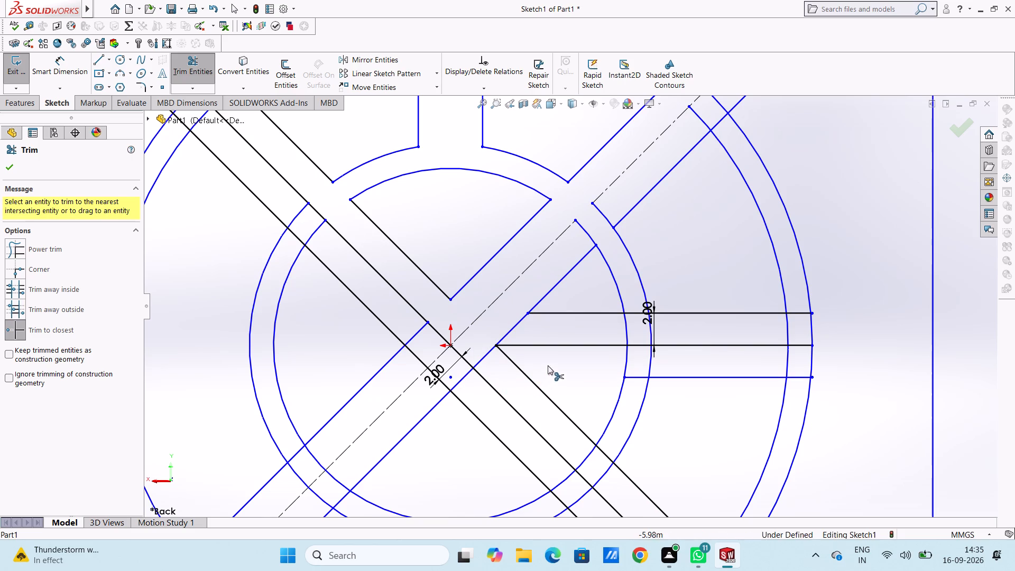
left_click(556, 343)
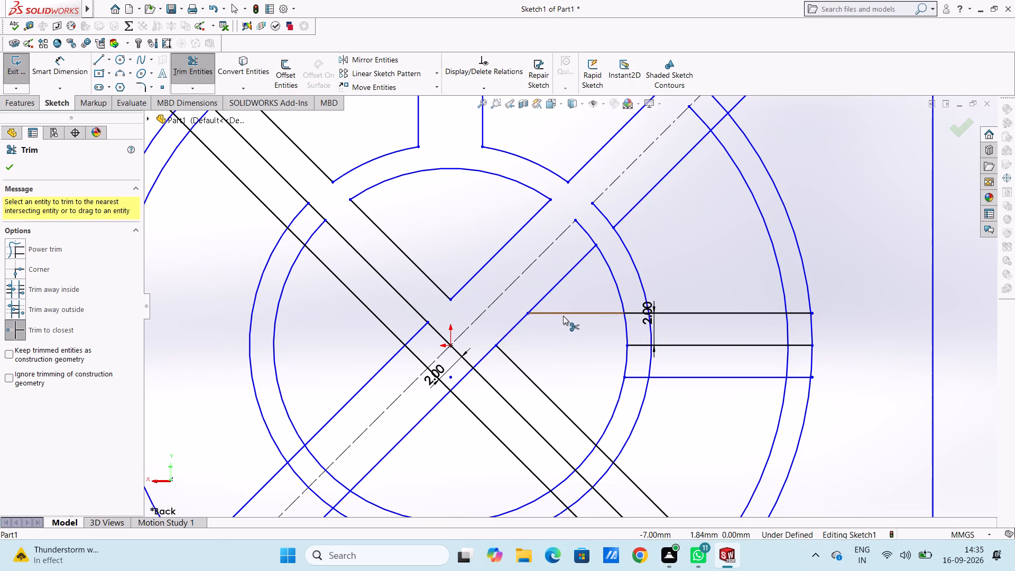
left_click(563, 314)
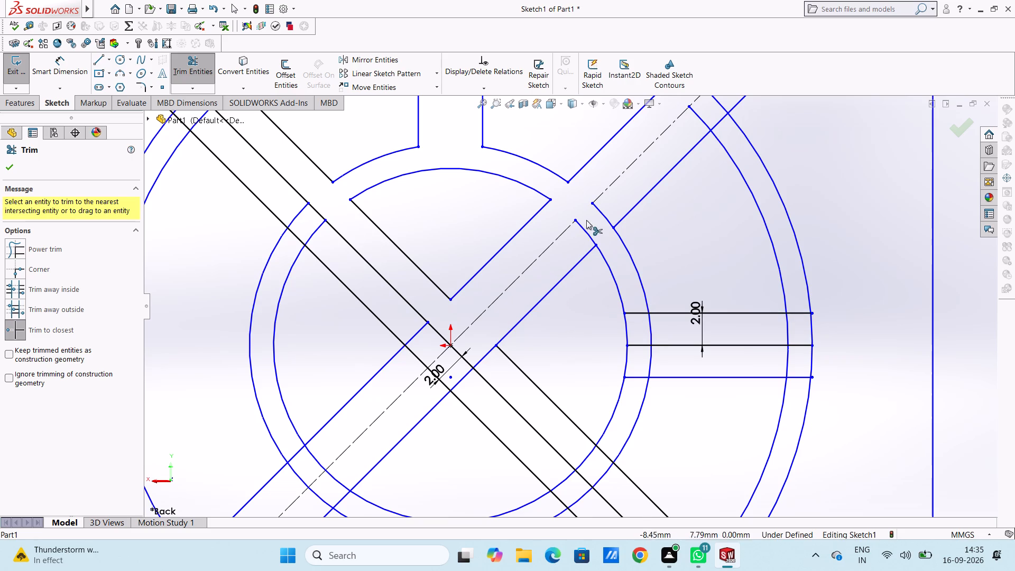
Trim both inner ring arcs between the upper-right diagonal rib's centre line and its lower edge.
left_click(586, 234)
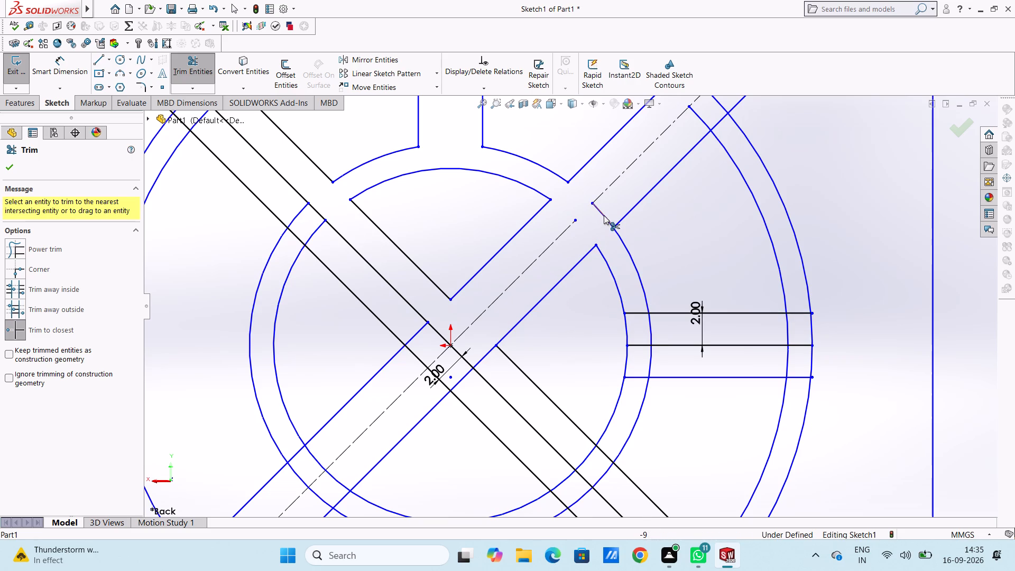
left_click(604, 215)
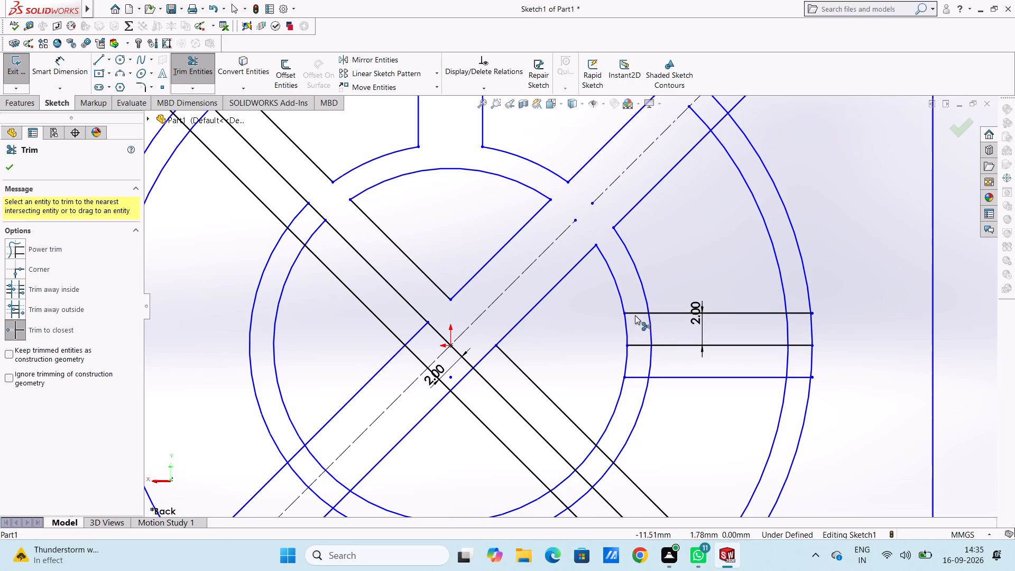
Trim the three horizontal lines across the inner ring, and the ring's outer arc between the two horizontal rib edges.
left_click(634, 311)
left_click(641, 345)
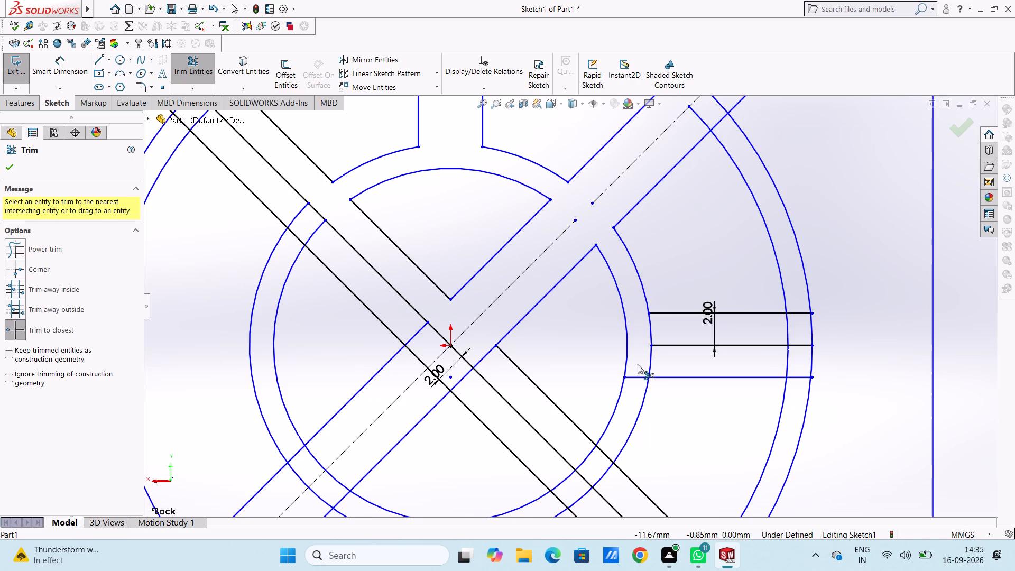
left_click(633, 376)
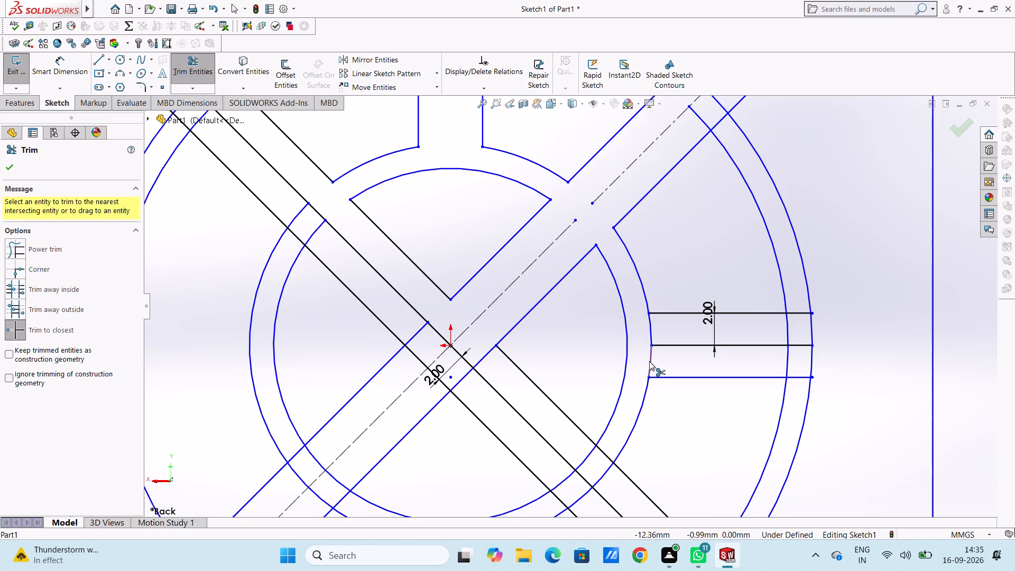
left_click(649, 361)
left_click(651, 335)
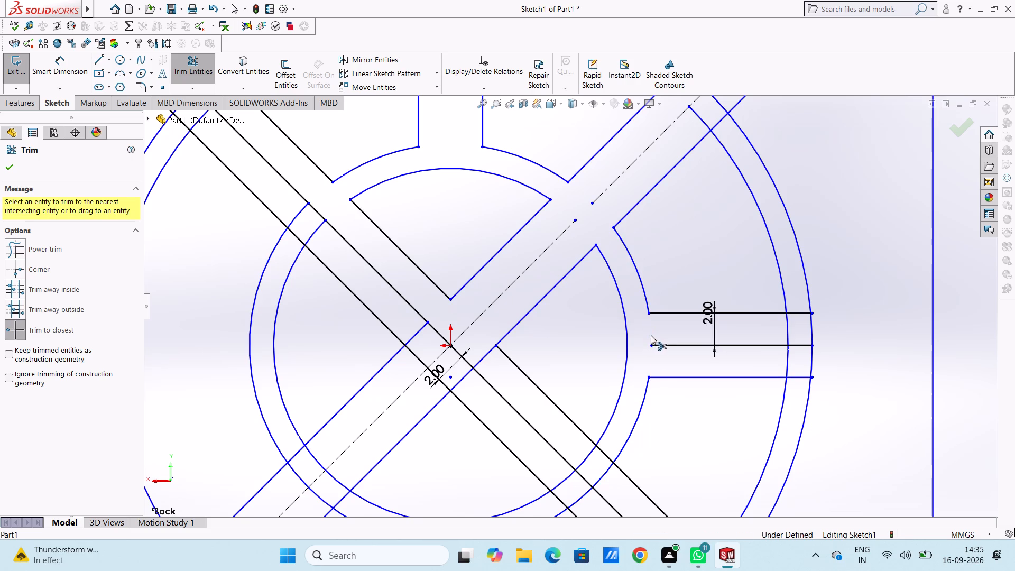
Trim away the horizontal rib's middle line and the ends of both rib edges across and beyond the outer ring.
left_click(659, 344)
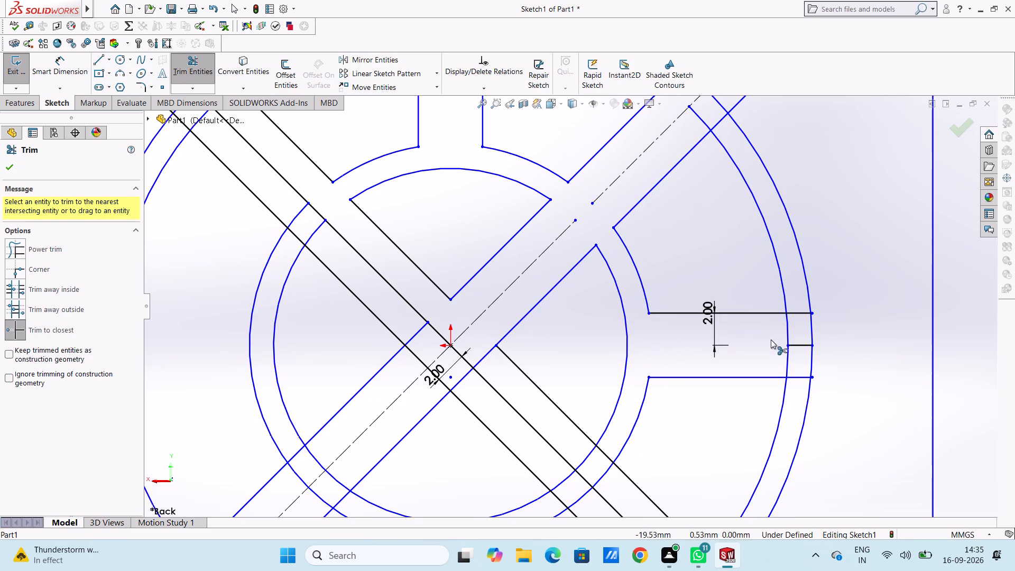
left_click(801, 345)
left_click(797, 314)
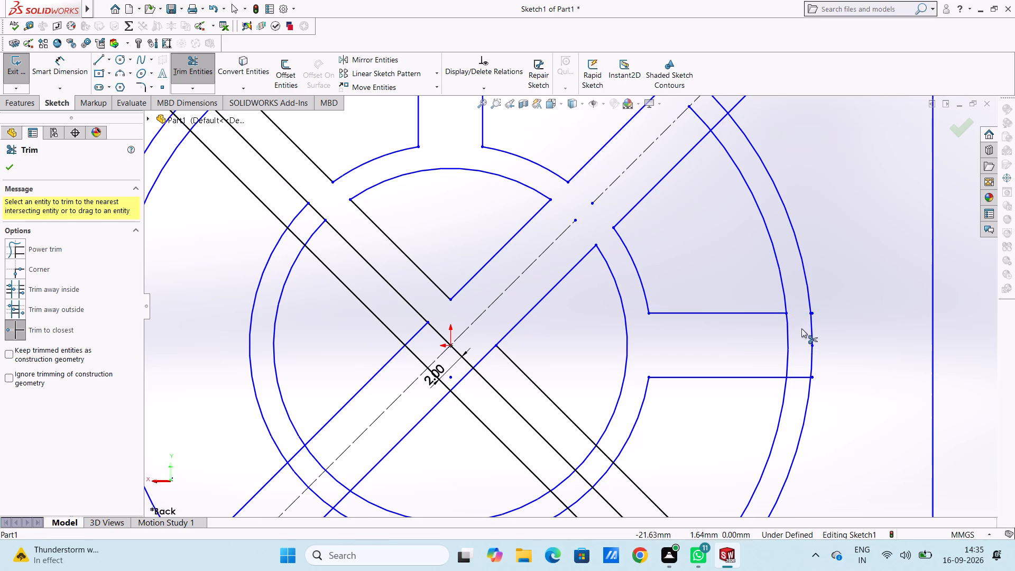
left_click(801, 379)
scroll(827, 374, "down", 4)
scroll(710, 231, "down", 4)
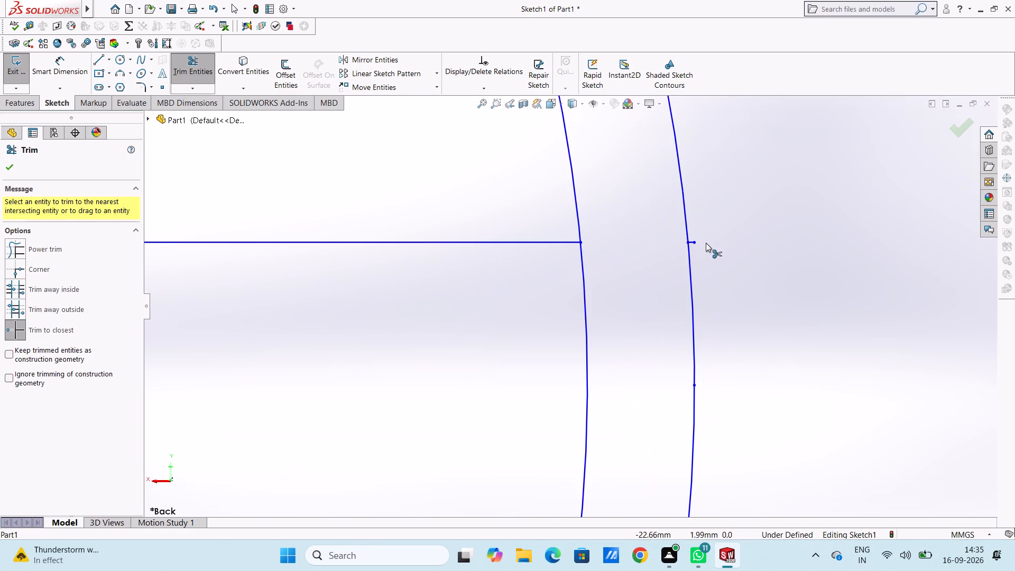
left_click(693, 242)
scroll(690, 312, "up", 4)
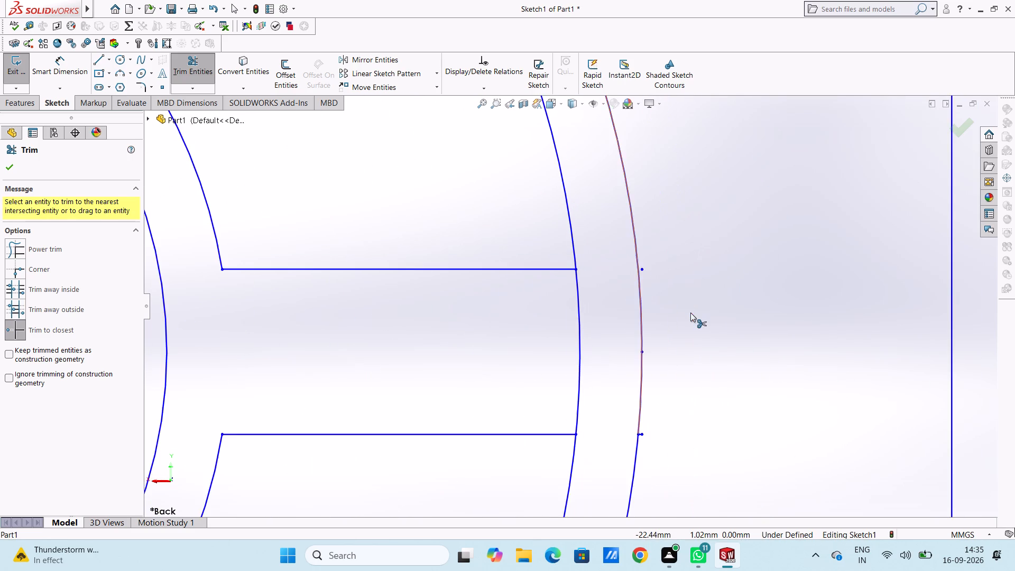
scroll(635, 416, "down", 4)
left_click(608, 377)
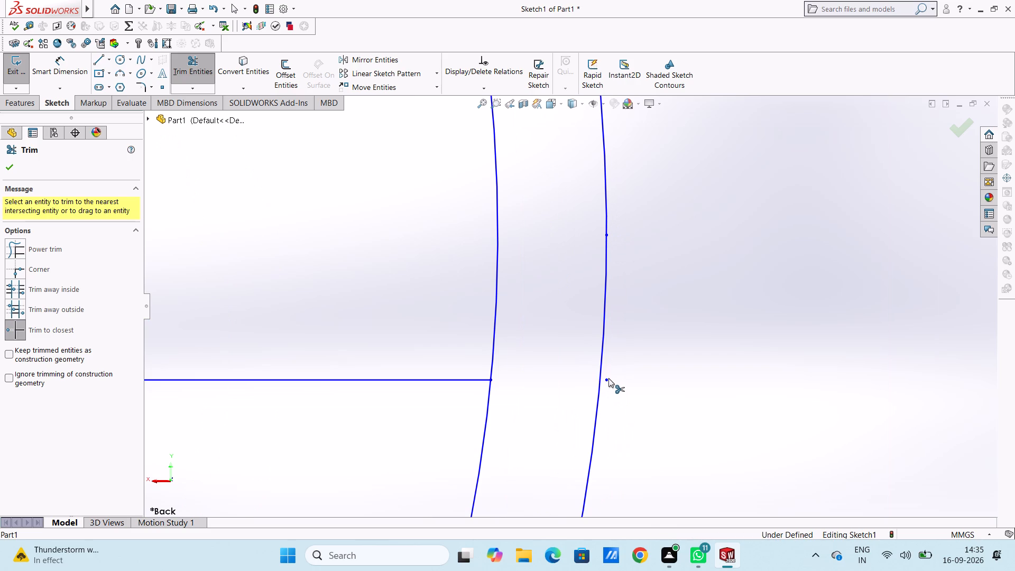
Trim the outer ring's inner arc between the two horizontal rib edges.
scroll(608, 378, "up", 7)
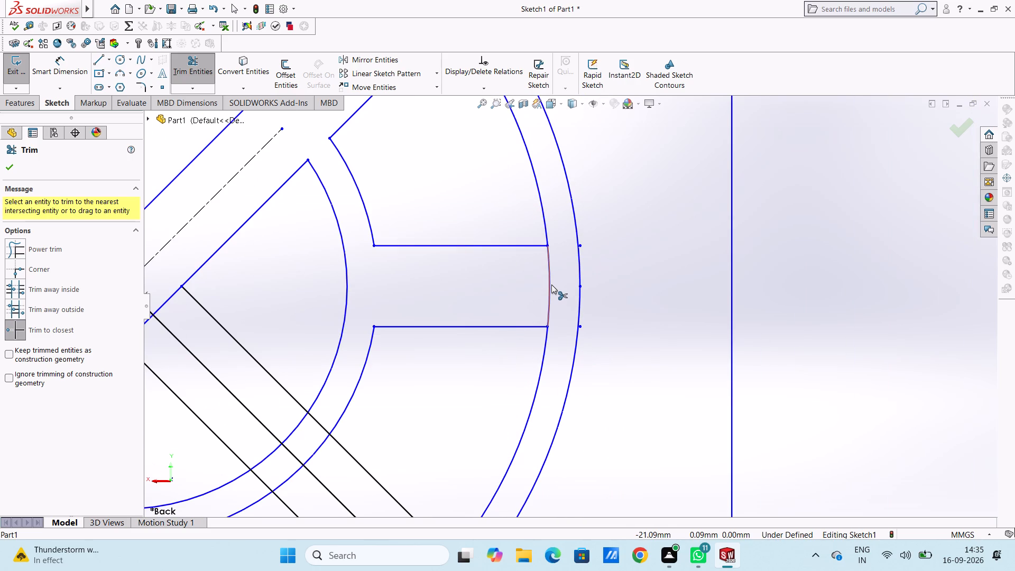
left_click(551, 284)
At the upper-right diagonal rib, trim the outer ring's inner arc below the centre line and the rib's lower edge across the ring.
scroll(551, 285, "up", 4)
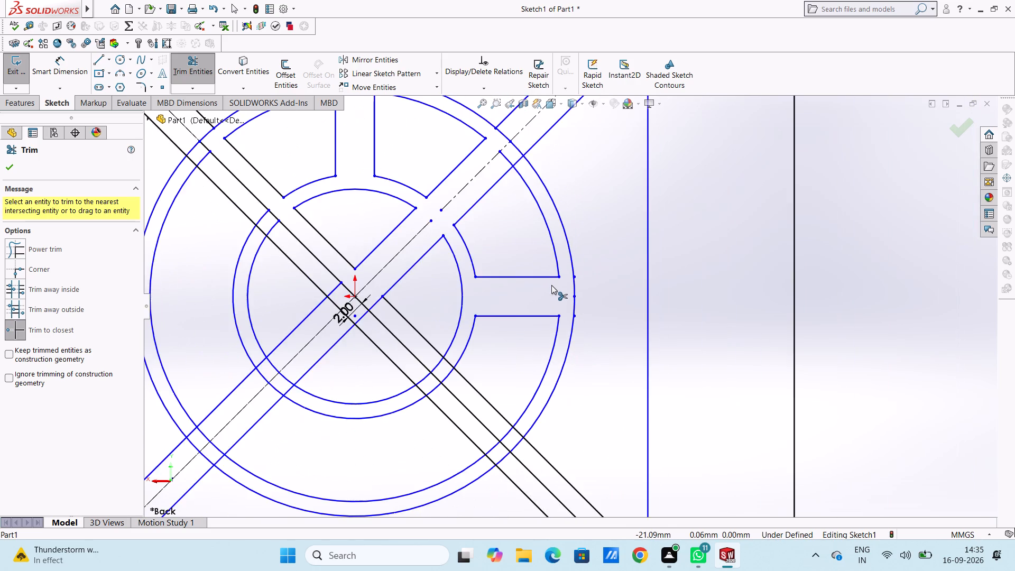
scroll(551, 285, "up", 3)
scroll(502, 161, "down", 2)
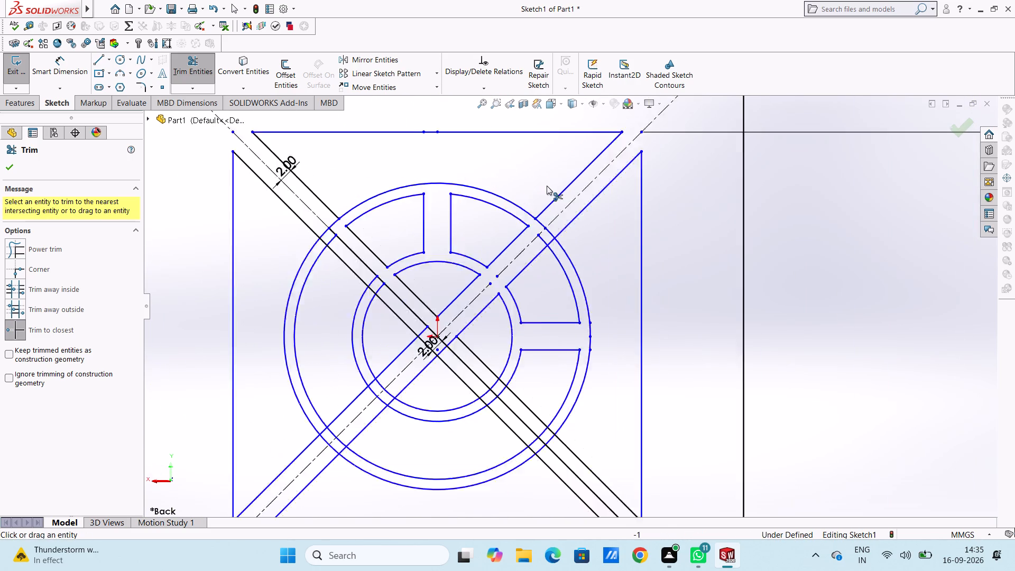
scroll(547, 186, "down", 1)
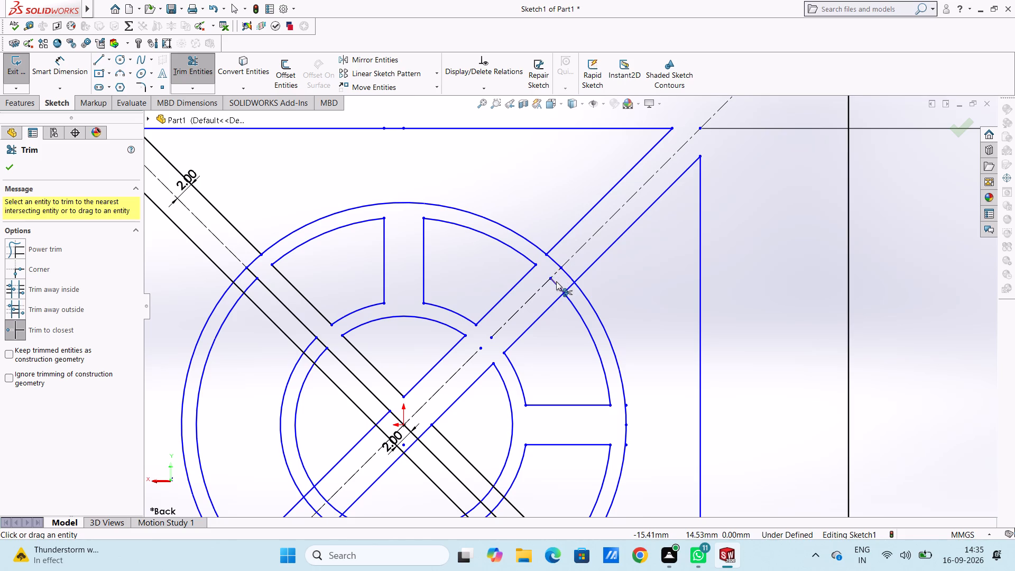
left_click(557, 281)
left_click(570, 285)
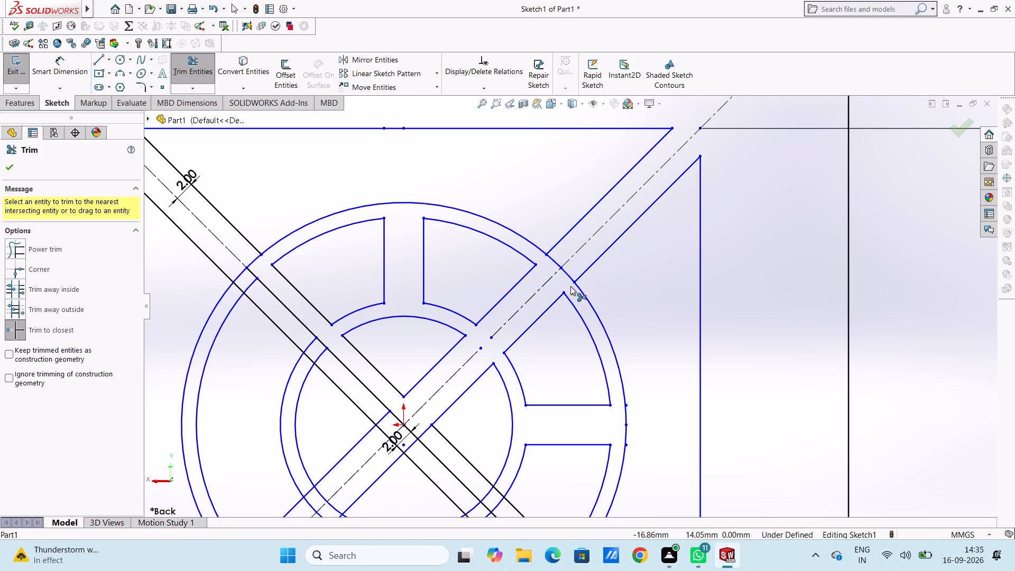
Trim the upper-right diagonal centre line from the inner ring out to the outer square's corner.
left_click(576, 249)
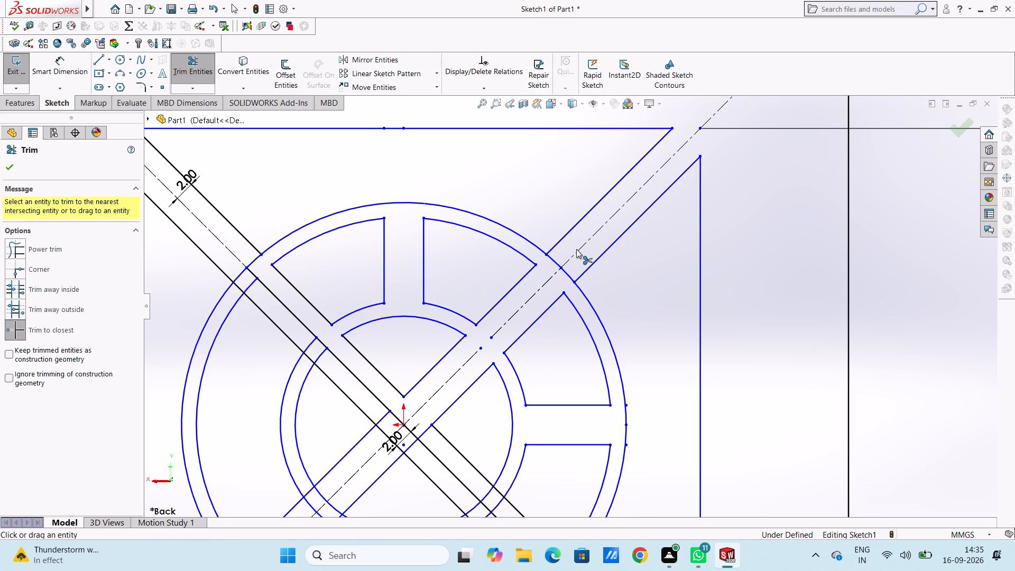
left_click(576, 249)
double_click(576, 249)
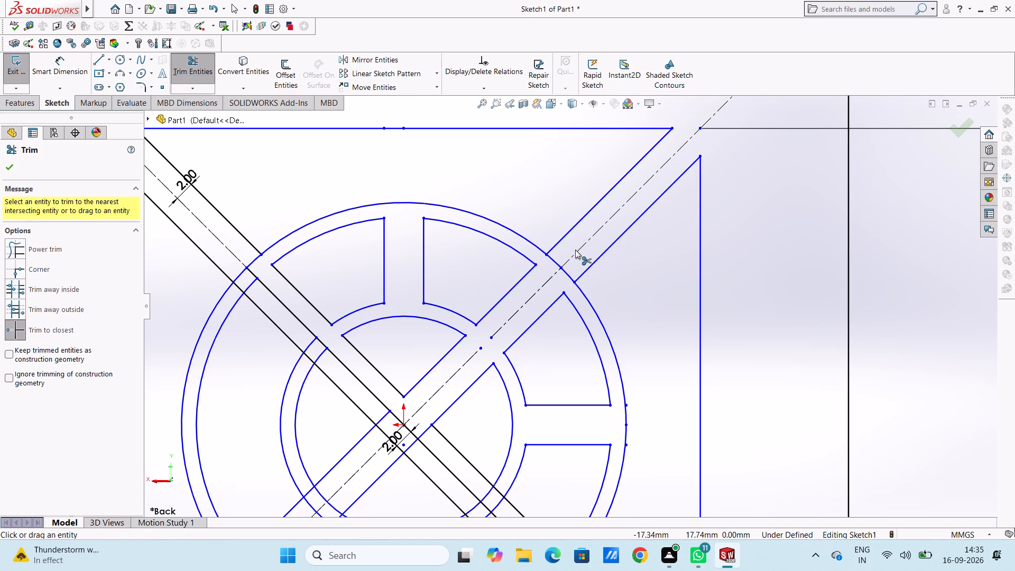
left_click(575, 250)
scroll(575, 251, "up", 3)
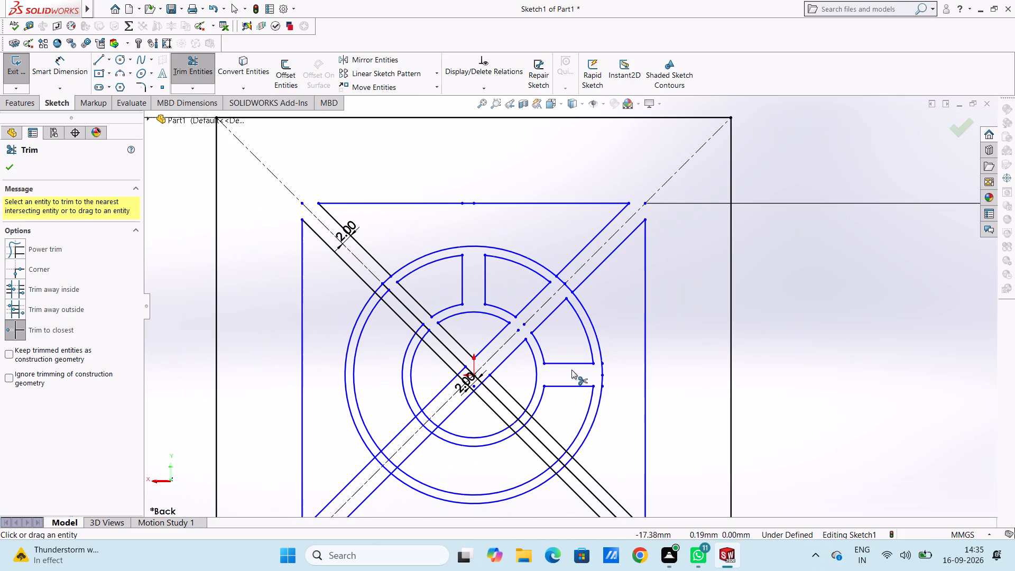
left_click(532, 317)
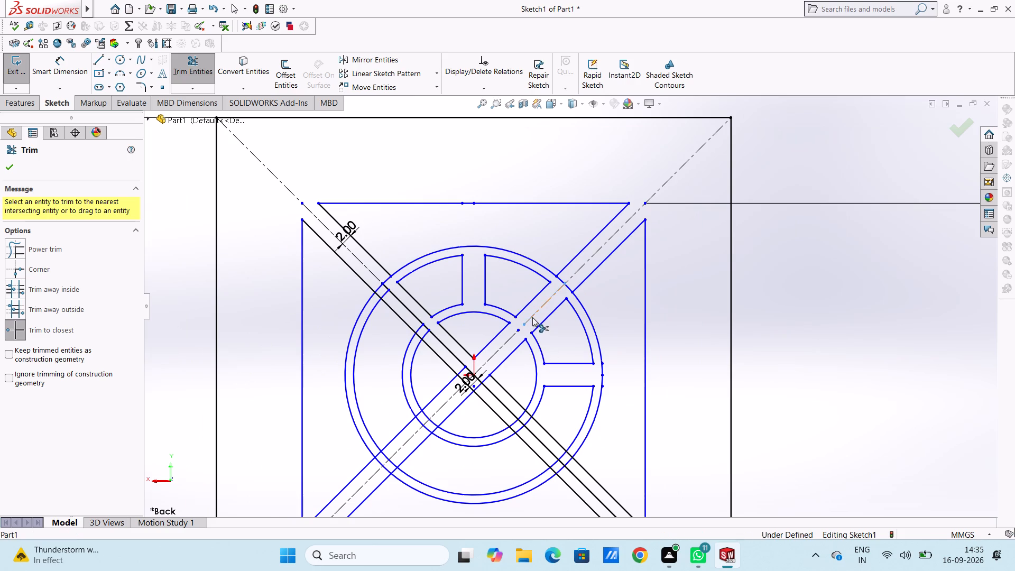
left_click(537, 314)
left_click(578, 273)
left_click(677, 173)
Trim the upper-left diagonal centre line between the outer and inner square corners.
scroll(511, 352, "up", 1)
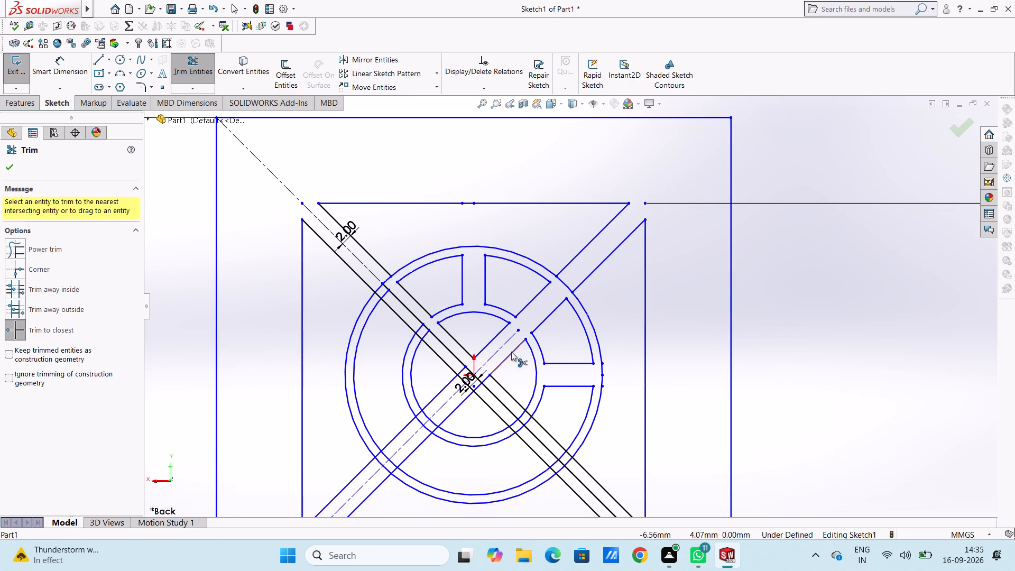
scroll(511, 352, "up", 2)
scroll(472, 362, "down", 4)
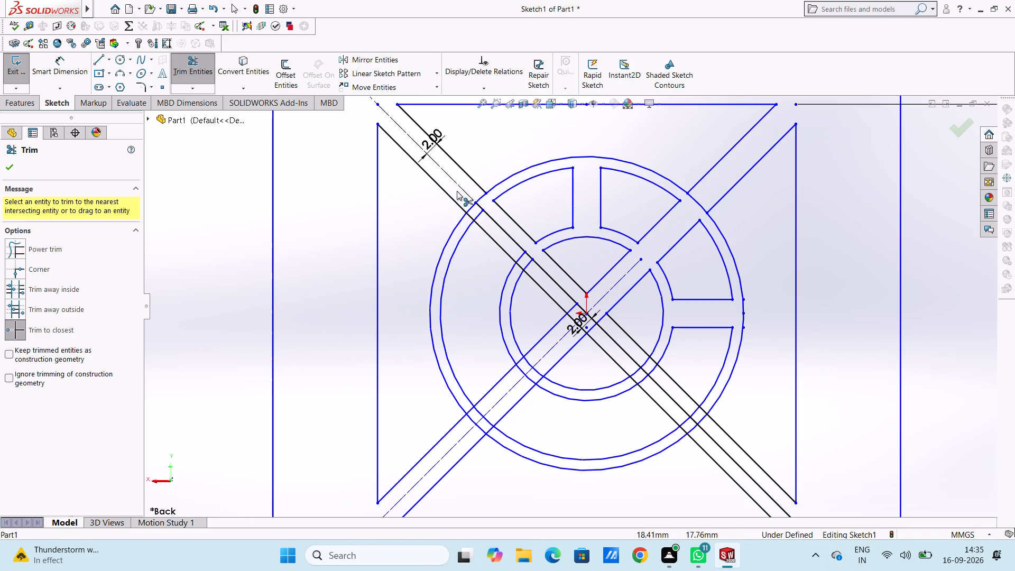
scroll(457, 191, "up", 3)
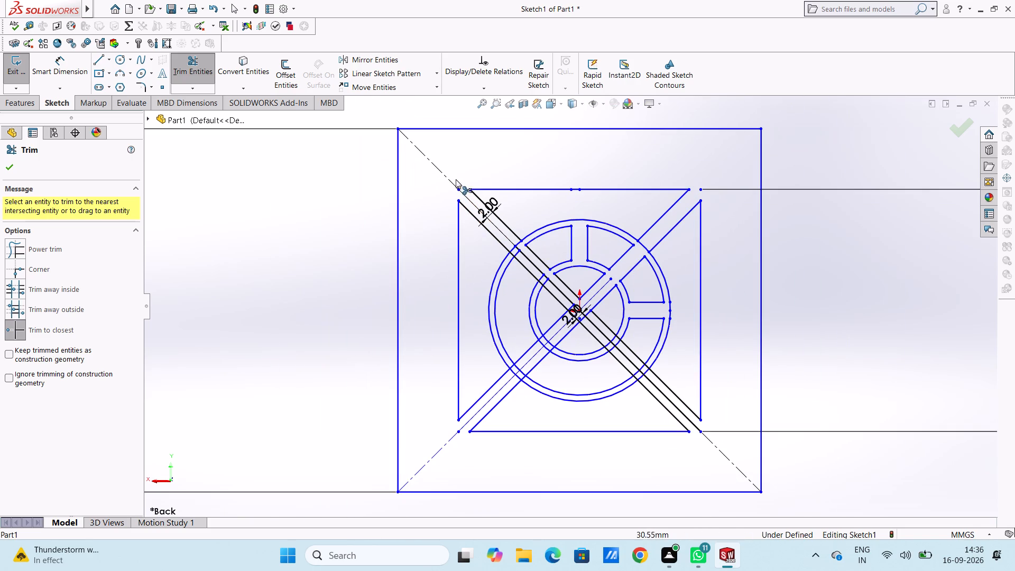
left_click(453, 182)
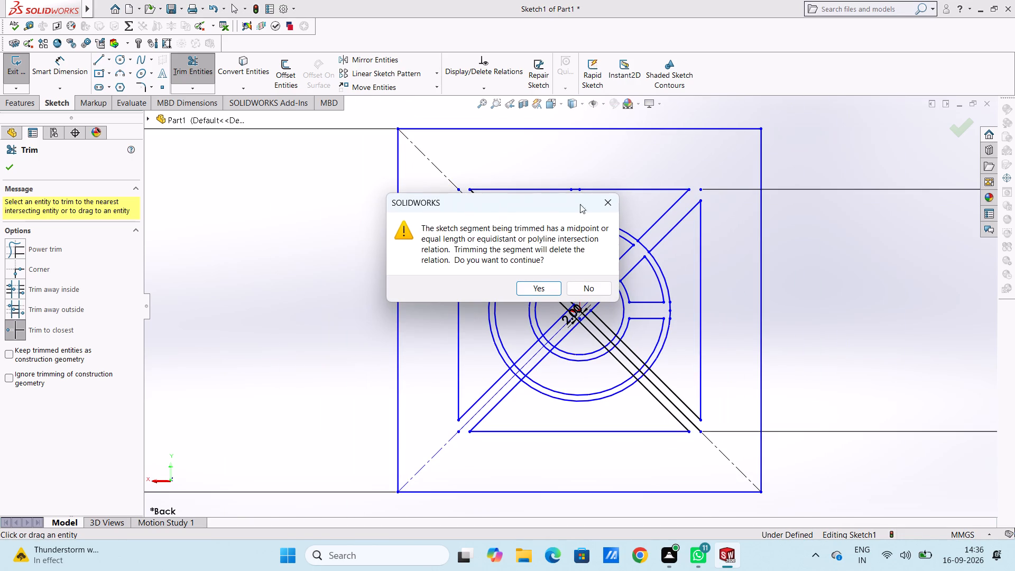
left_click(607, 205)
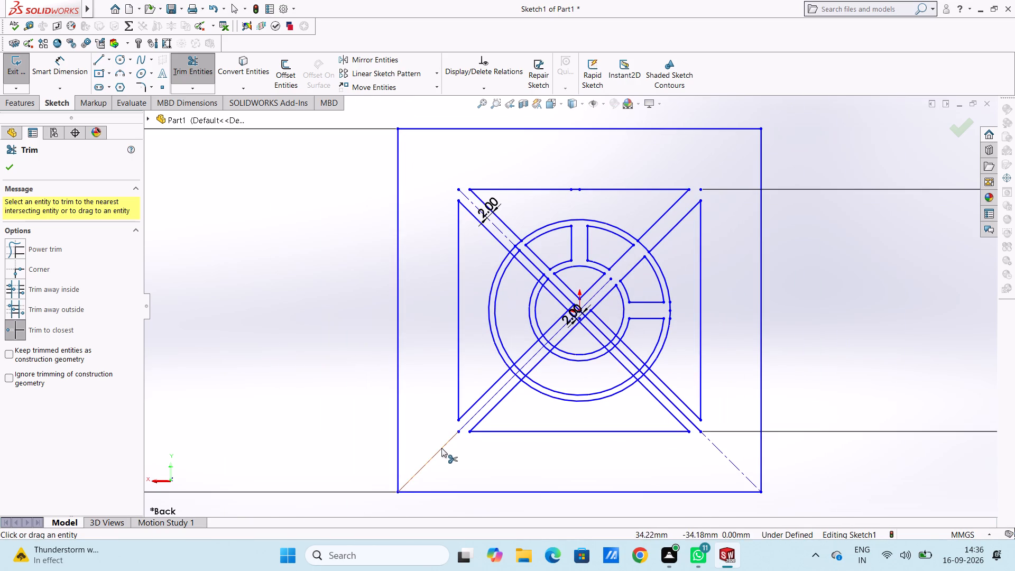
Trim the lower-left diagonal centre line from the outer square's corner in to the outer ring.
left_click(441, 448)
left_click(466, 426)
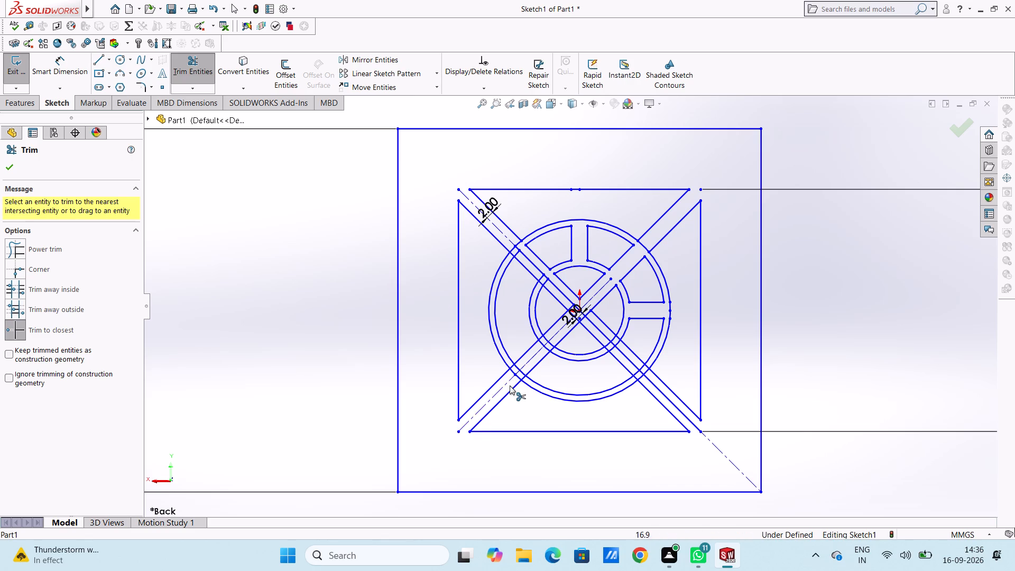
left_click(506, 383)
left_click(527, 365)
Trim the lower-right diagonal centre line between the inner and outer square corners.
scroll(543, 338, "up", 4)
scroll(603, 307, "down", 5)
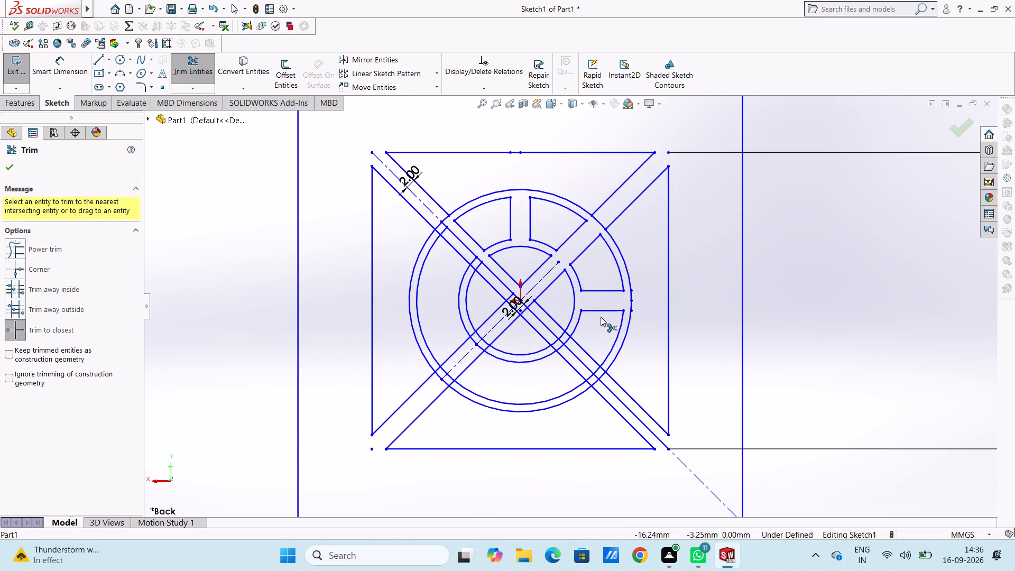
left_click(705, 484)
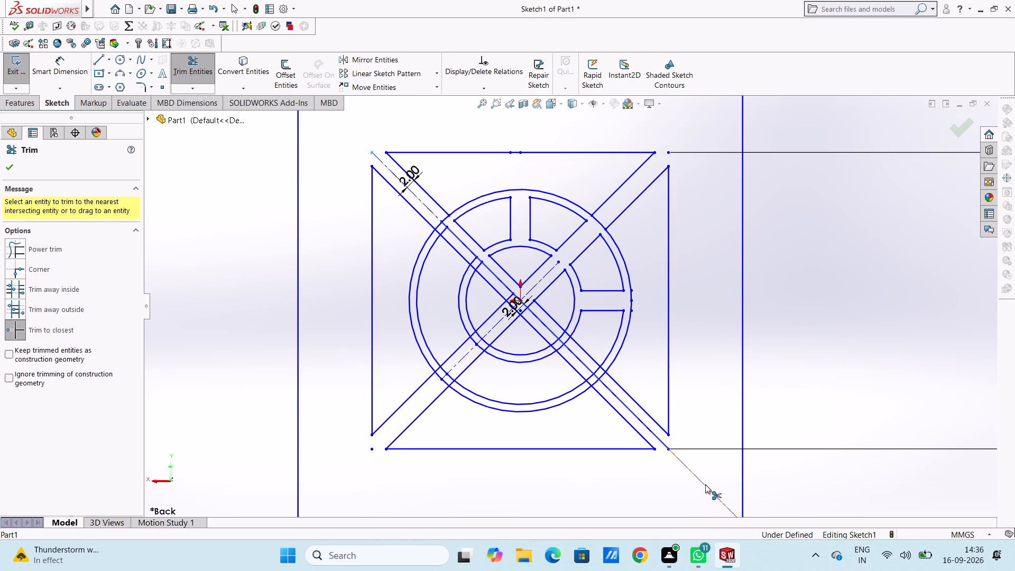
Trim the lower-left diagonal centre line between the outer and inner rings.
left_click(445, 377)
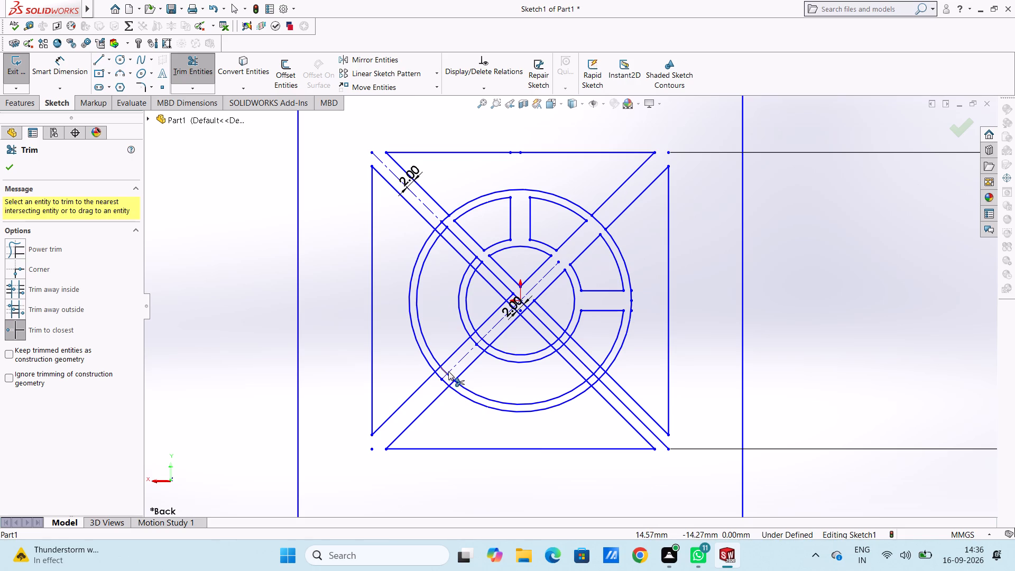
left_click(451, 369)
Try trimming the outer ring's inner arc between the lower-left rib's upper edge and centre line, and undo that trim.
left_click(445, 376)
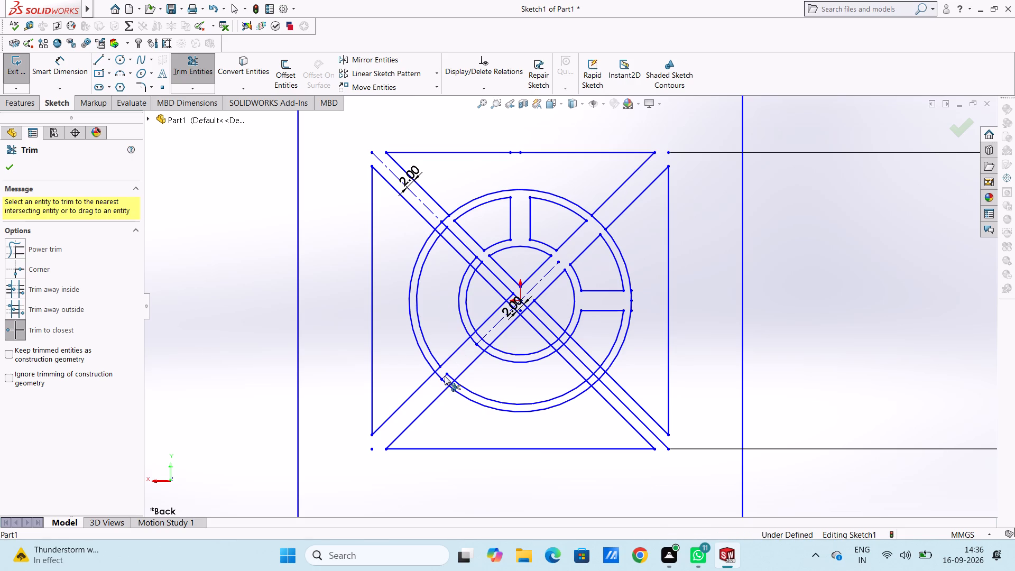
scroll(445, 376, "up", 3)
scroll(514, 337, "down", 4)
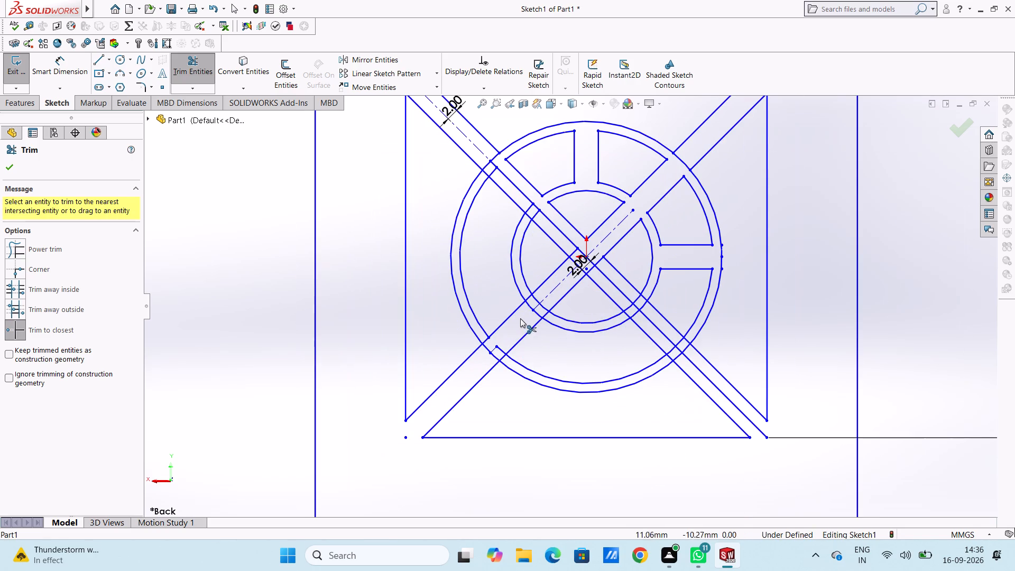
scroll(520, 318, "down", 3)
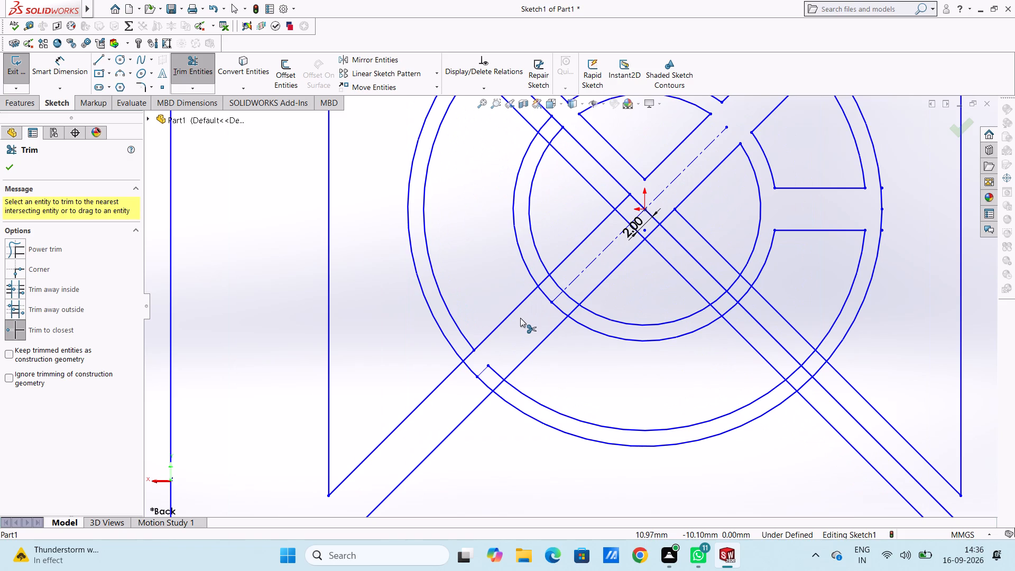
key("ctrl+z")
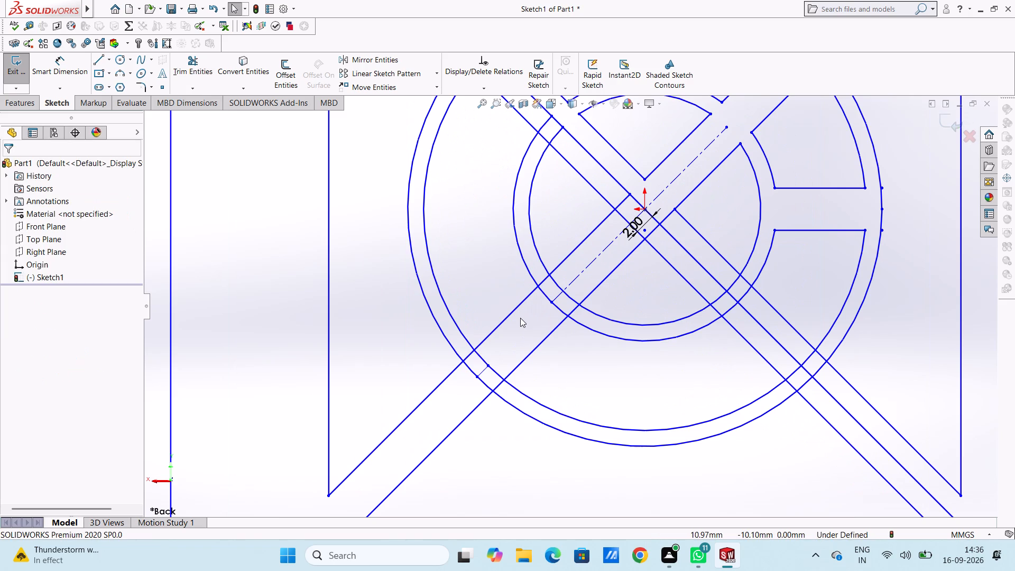
Trim the lower-right diagonal rib's upper edge at the centre and across both rings, plus the ring arcs between that edge and the centre line.
scroll(520, 318, "up", 4)
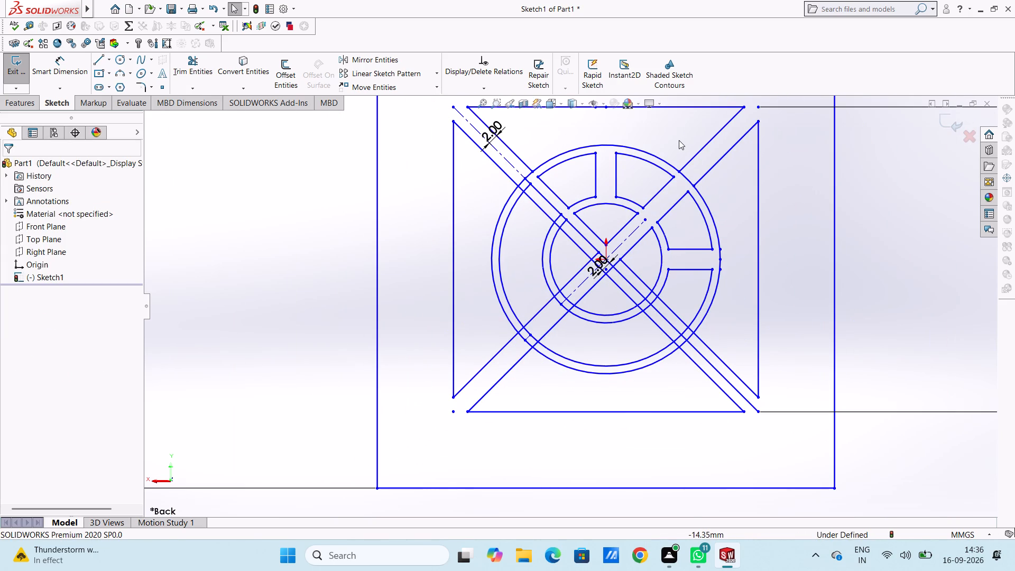
scroll(679, 140, "down", 4)
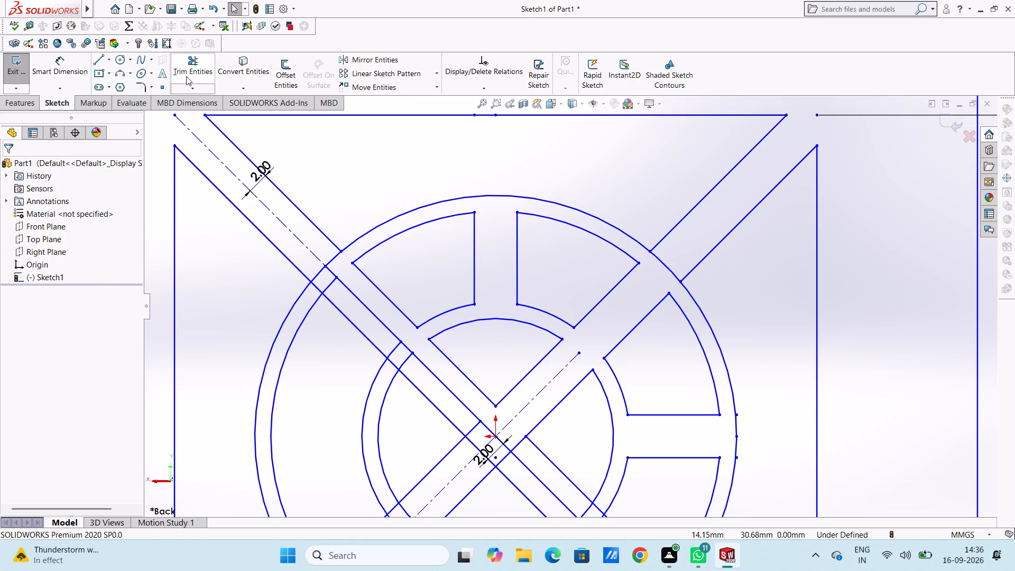
left_click(186, 74)
scroll(454, 452, "up", 3)
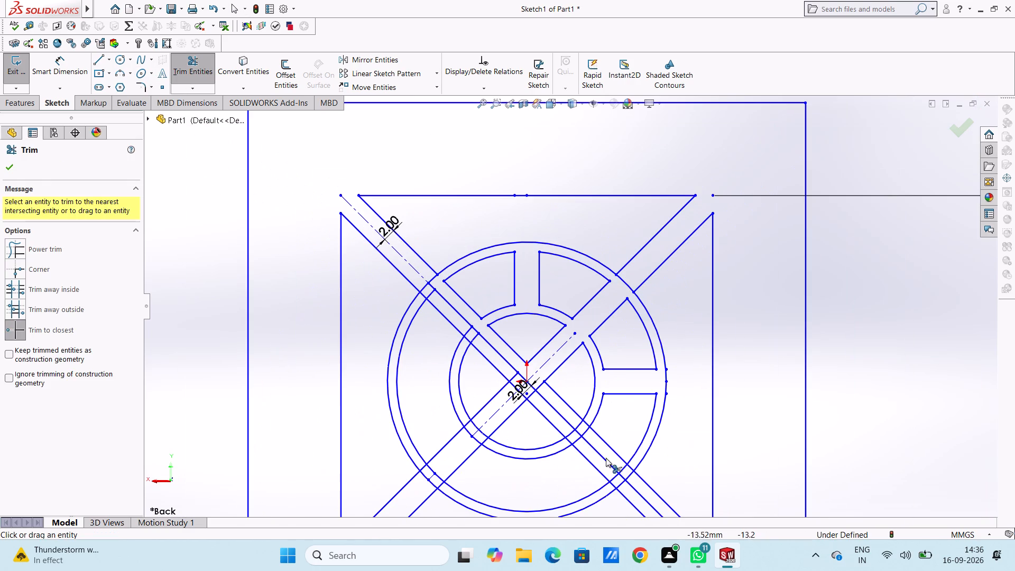
left_click(541, 384)
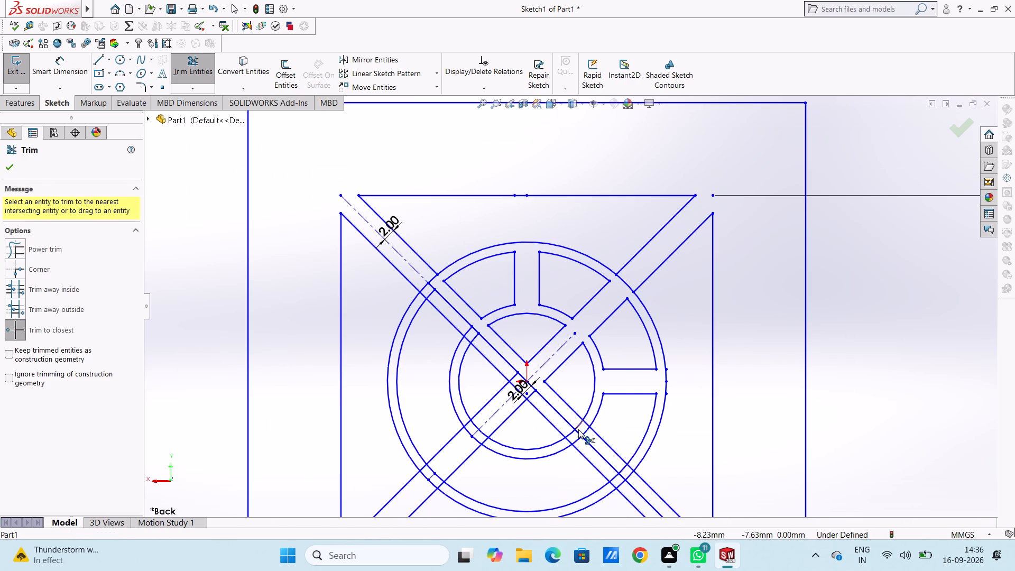
left_click(579, 425)
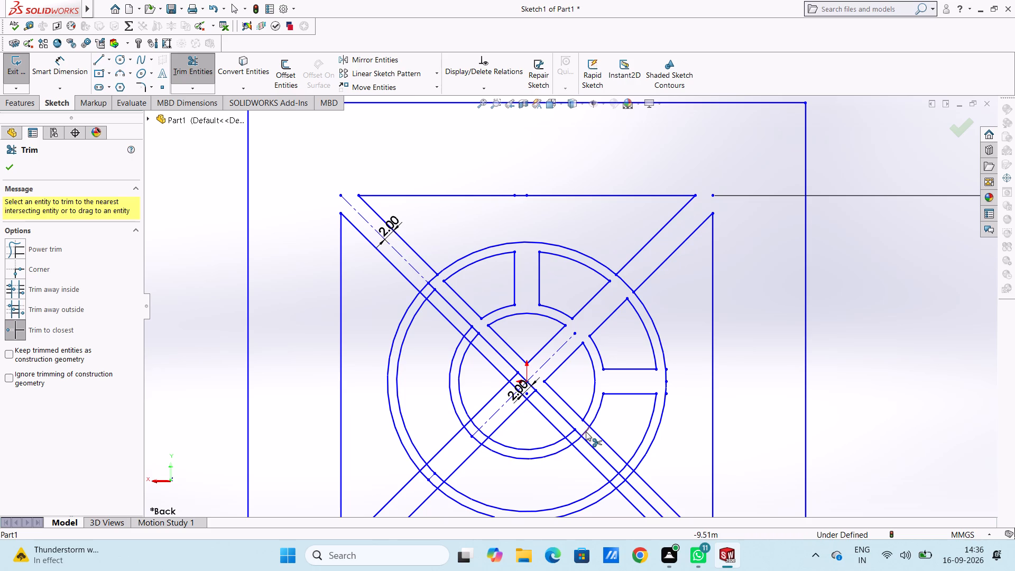
left_click(586, 431)
left_click(584, 422)
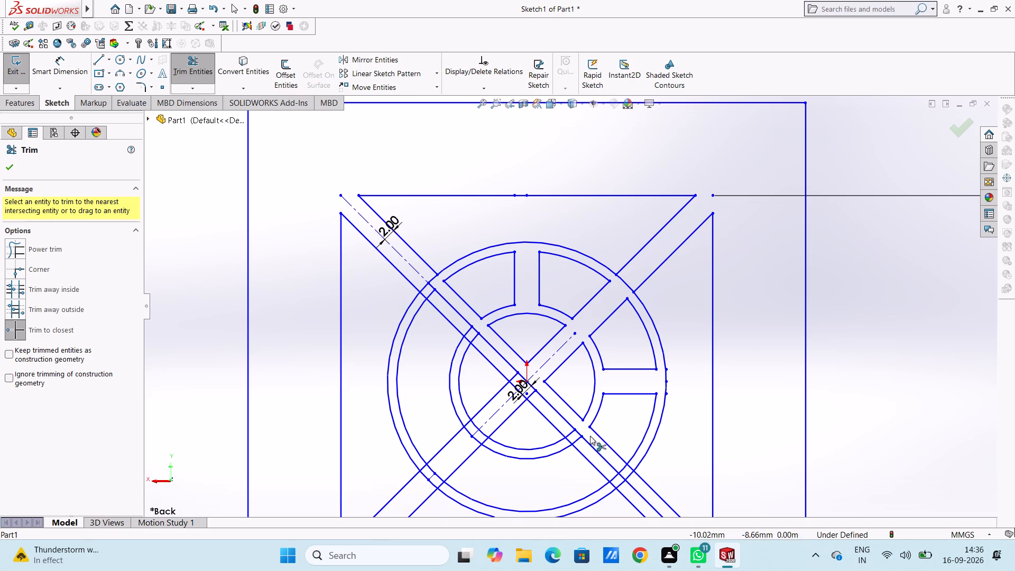
left_click(623, 468)
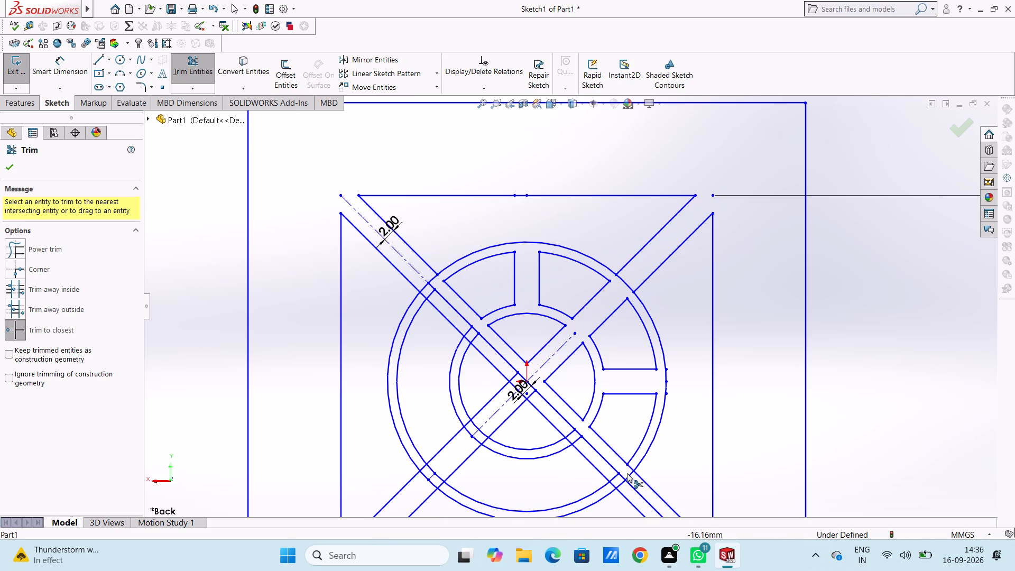
left_click(631, 466)
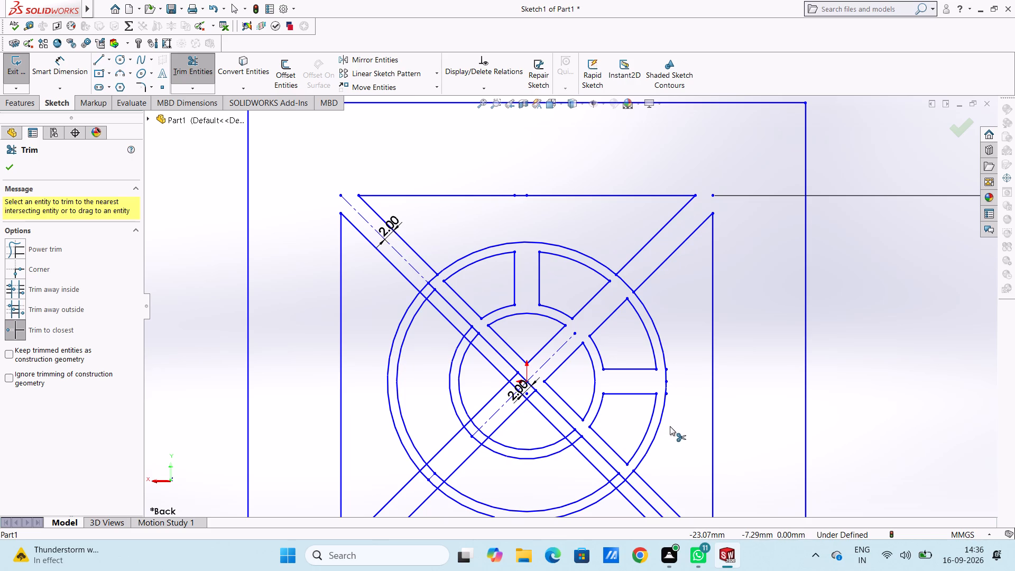
key("Escape")
key("Escape")
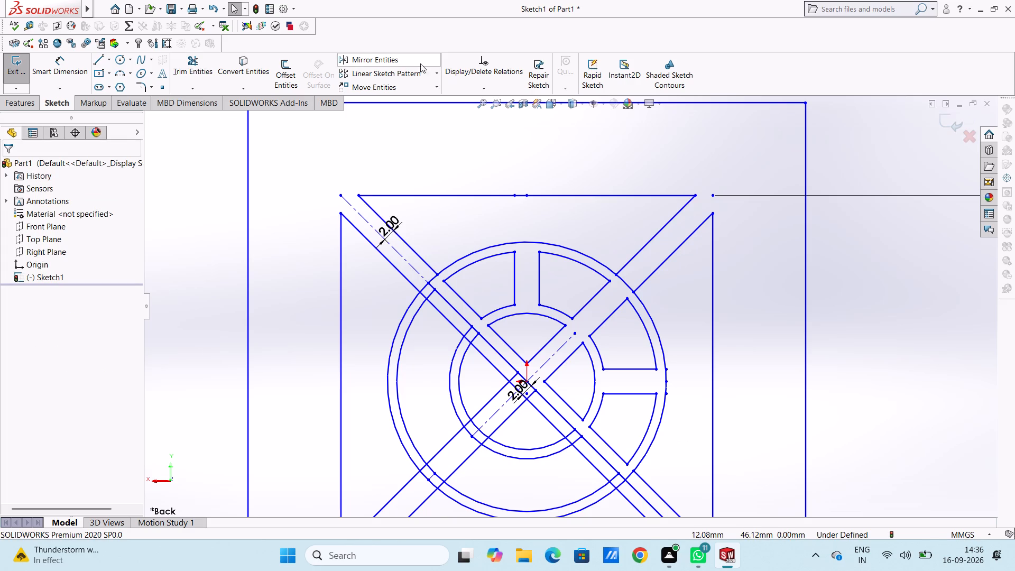
Mirror the upper and right-hand quadrants' ring and hub opening outlines about the upper-left to lower-right diagonal centre line, keeping the originals.
left_click(410, 56)
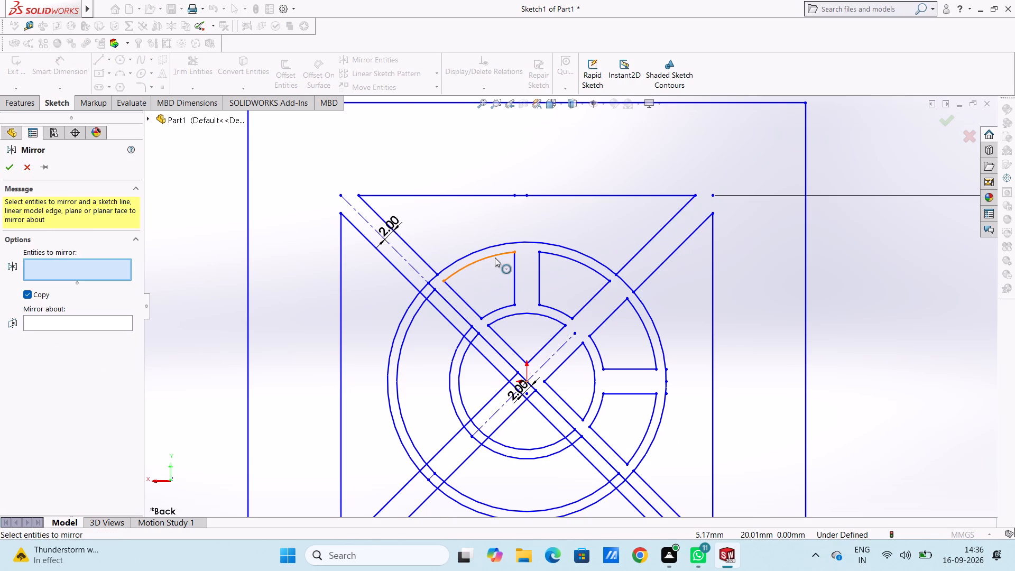
left_click(495, 257)
left_click(462, 298)
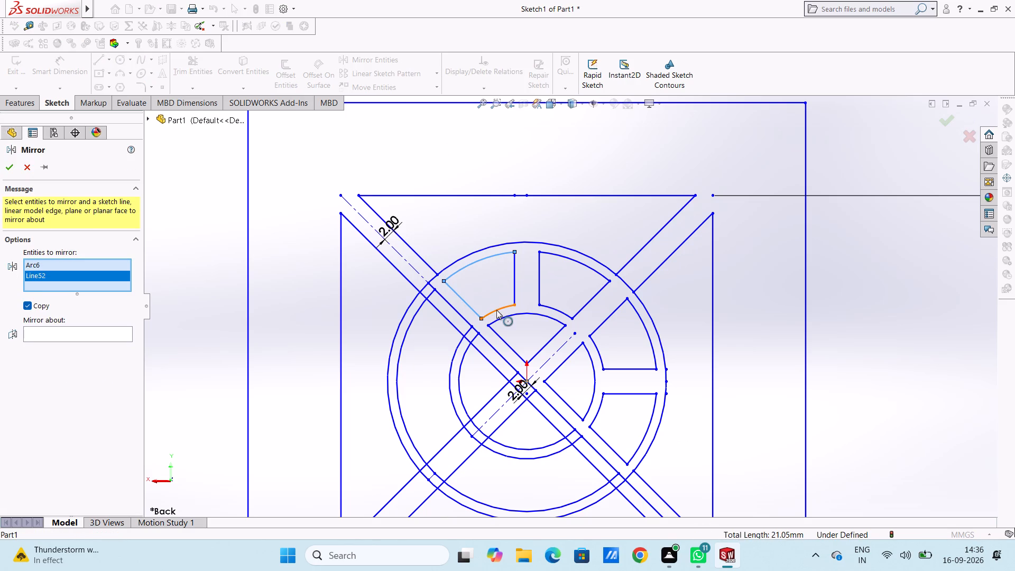
left_click(497, 310)
left_click(516, 282)
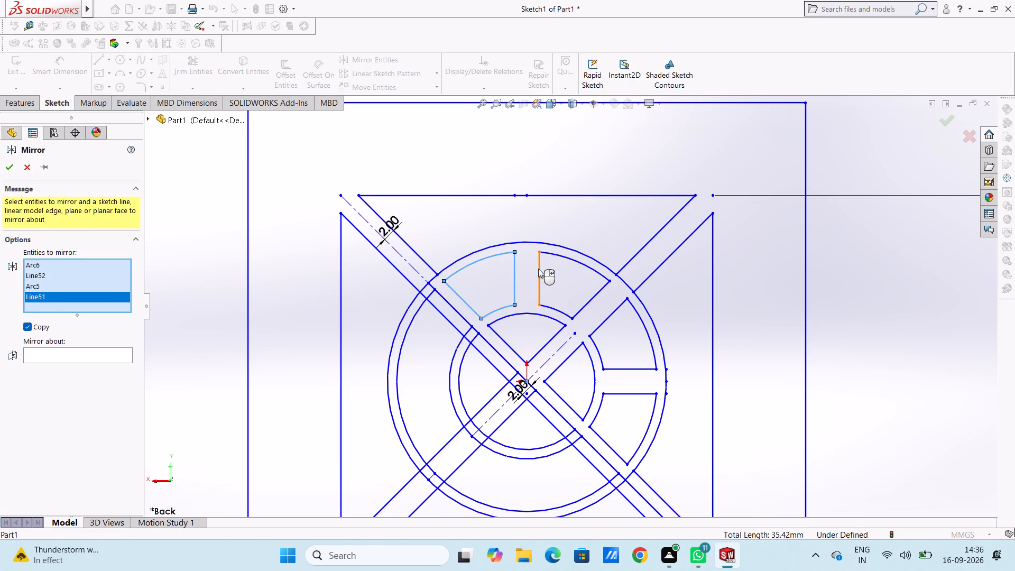
left_click(540, 268)
left_click(557, 257)
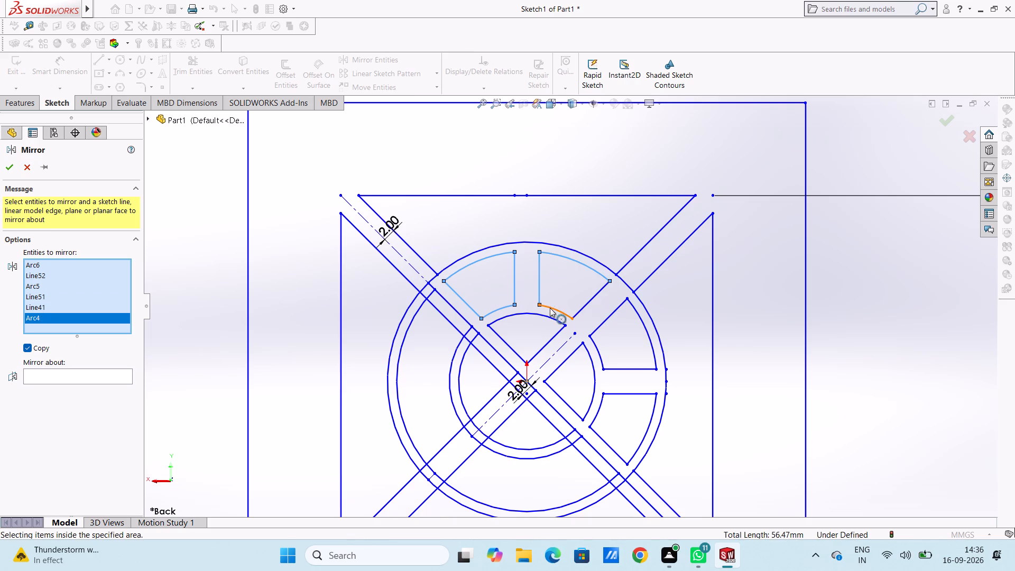
left_click(550, 308)
left_click(546, 314)
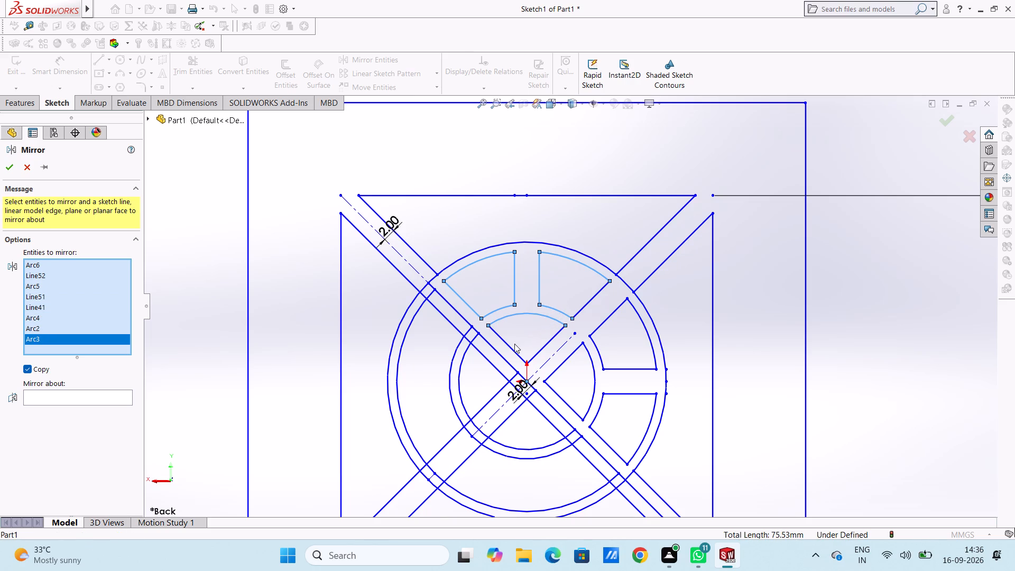
left_click(513, 349)
left_click(549, 342)
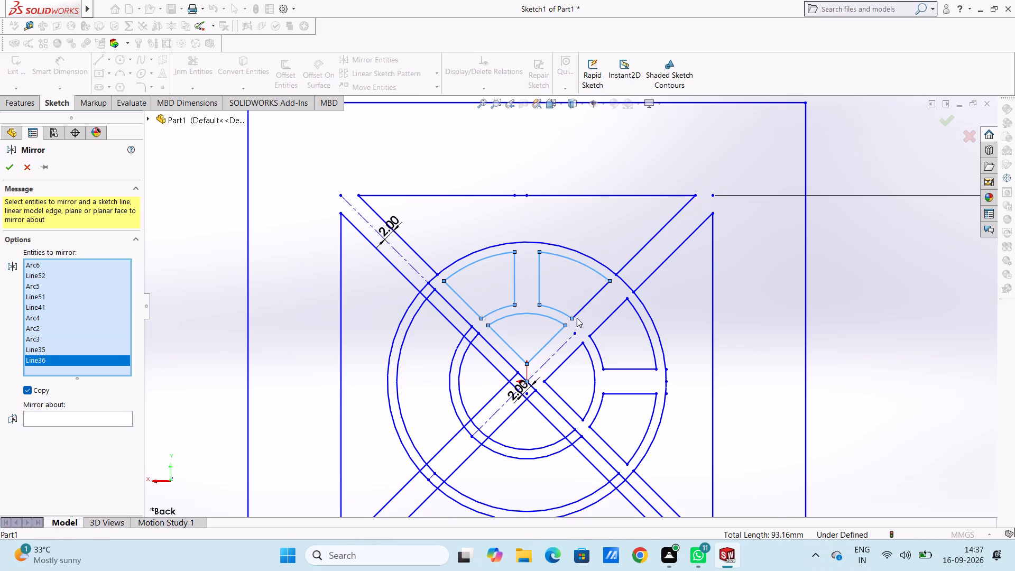
left_click(580, 307)
left_click(586, 305)
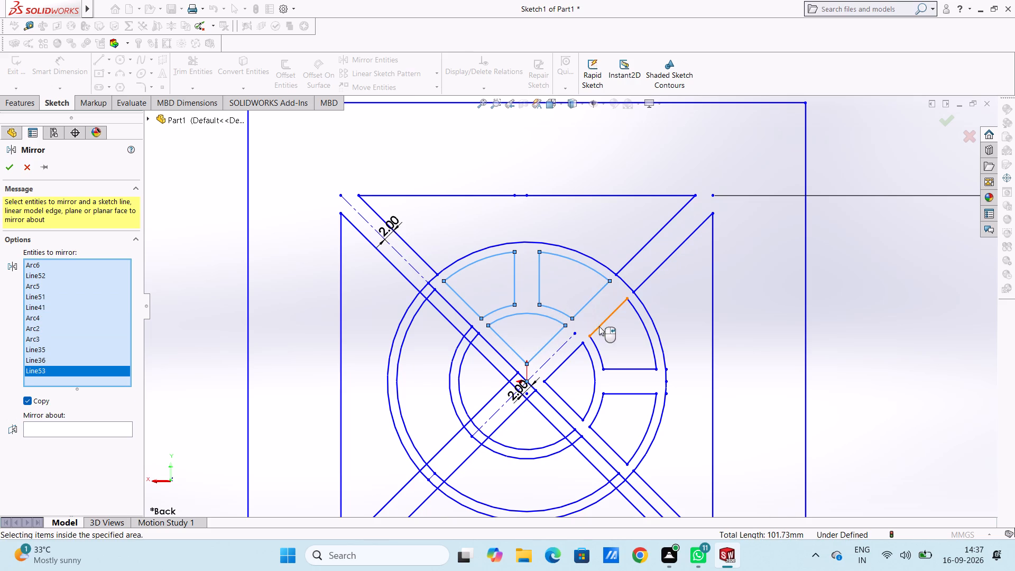
left_click(601, 327)
left_click(571, 352)
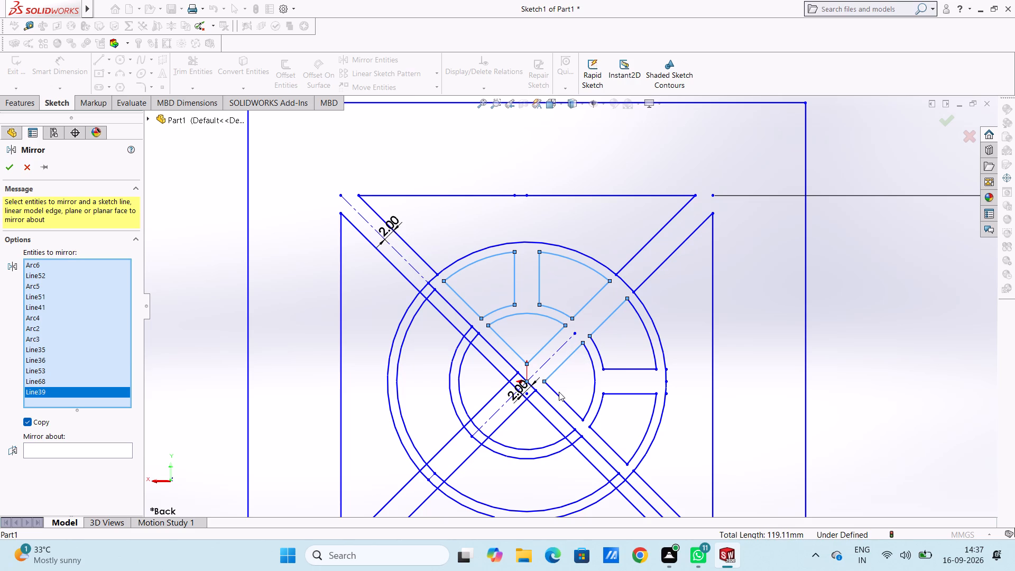
left_click(562, 396)
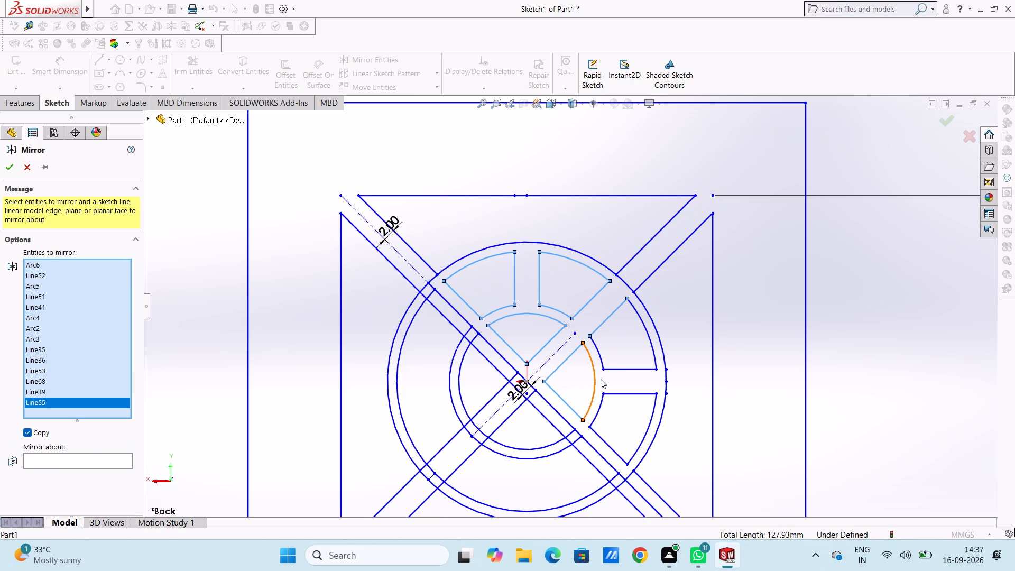
left_click(596, 377)
left_click(602, 356)
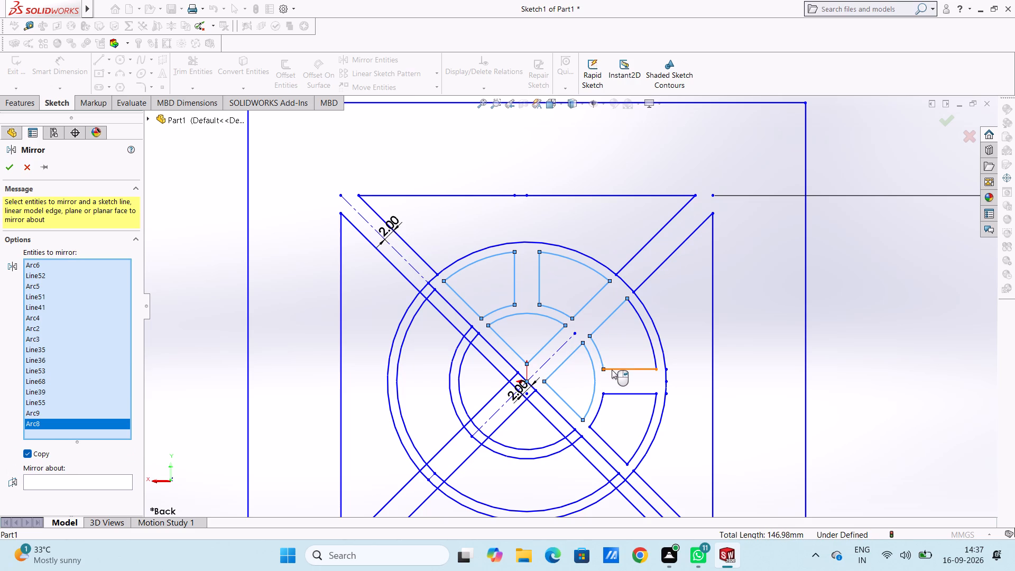
left_click(613, 370)
left_click(648, 333)
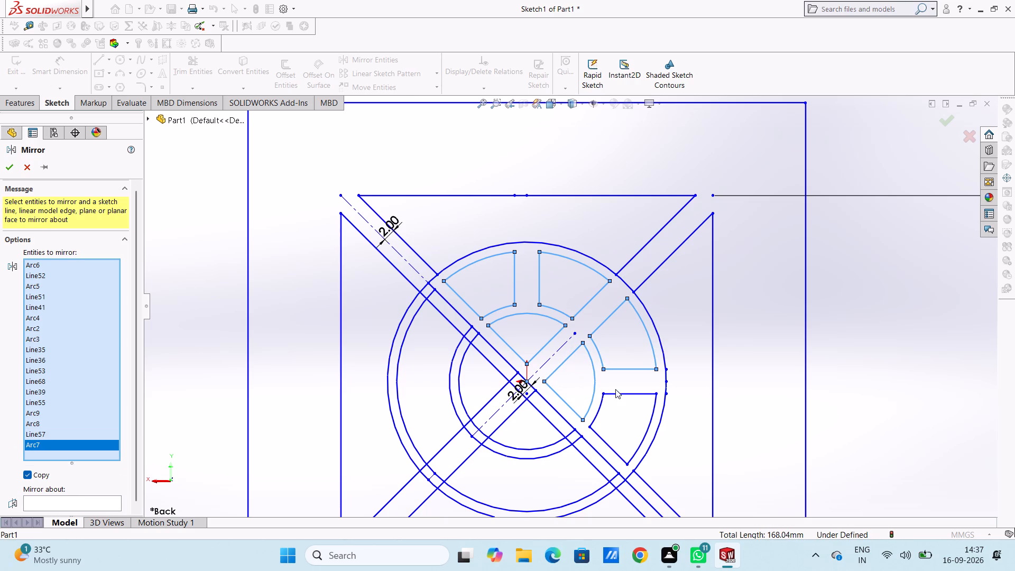
left_click(616, 392)
left_click(602, 407)
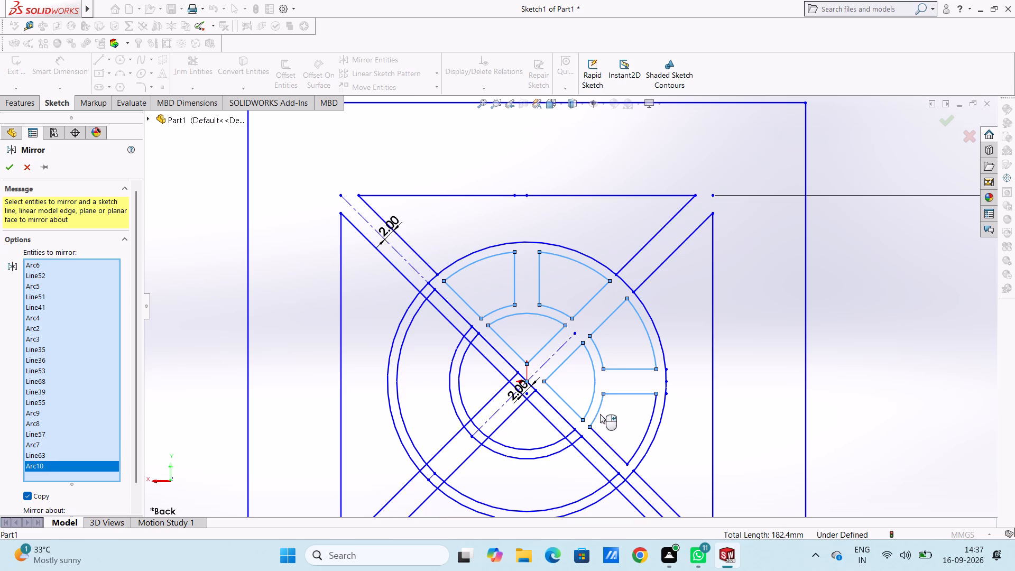
left_click(599, 435)
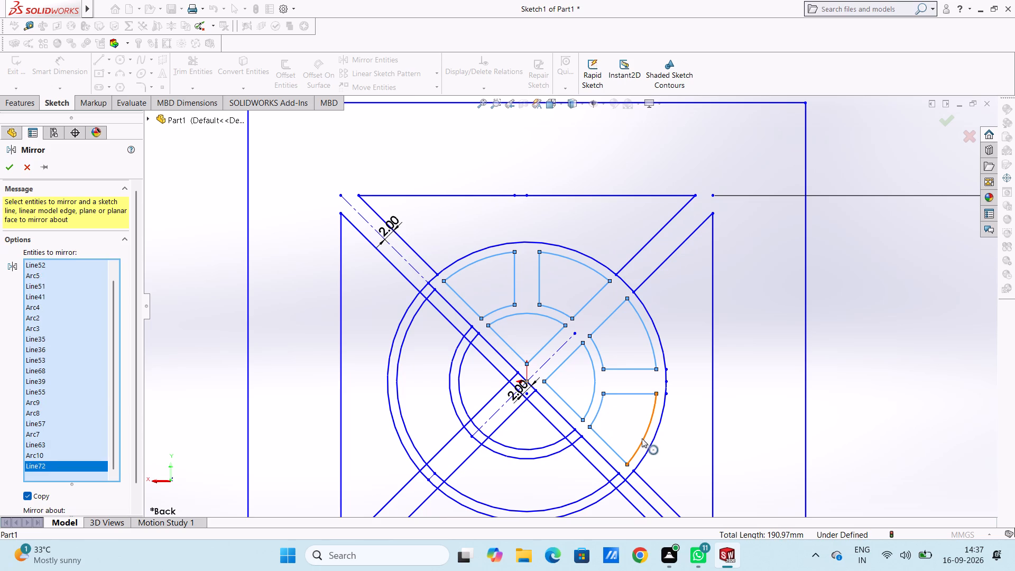
left_click(643, 438)
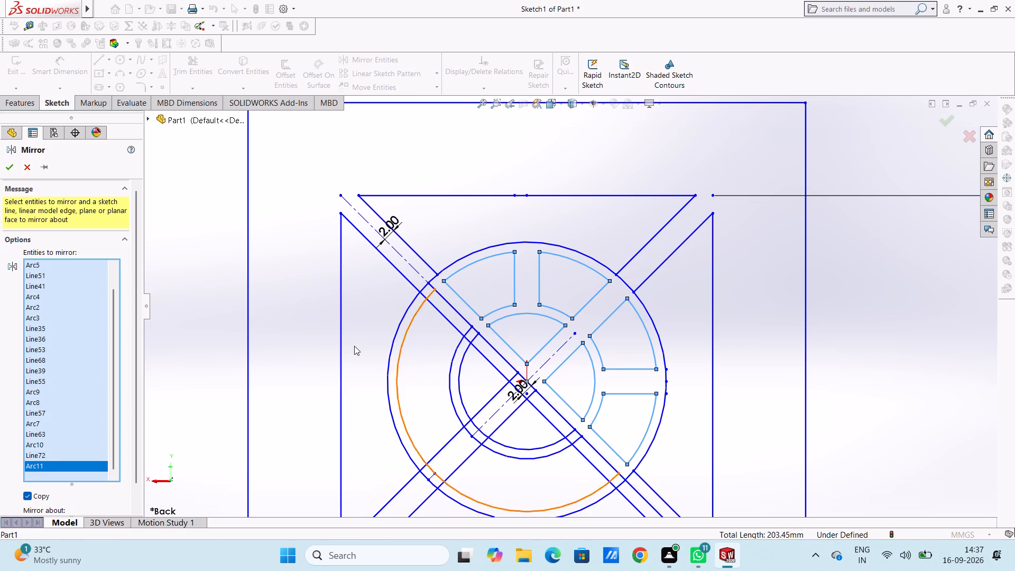
scroll(114, 440, "down", 5)
scroll(109, 404, "up", 2)
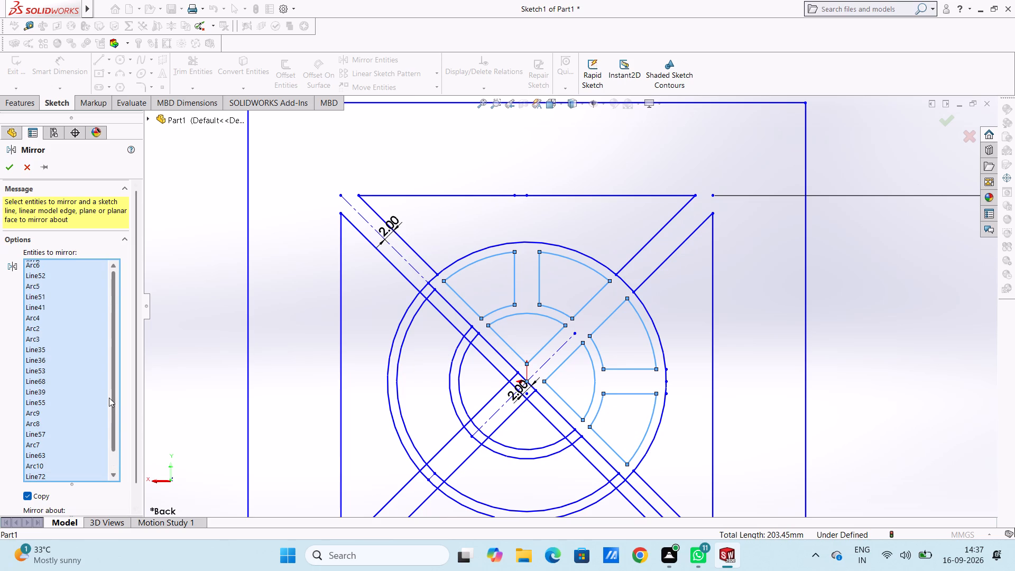
scroll(109, 398, "up", 3)
left_click_drag(139, 382, 139, 392)
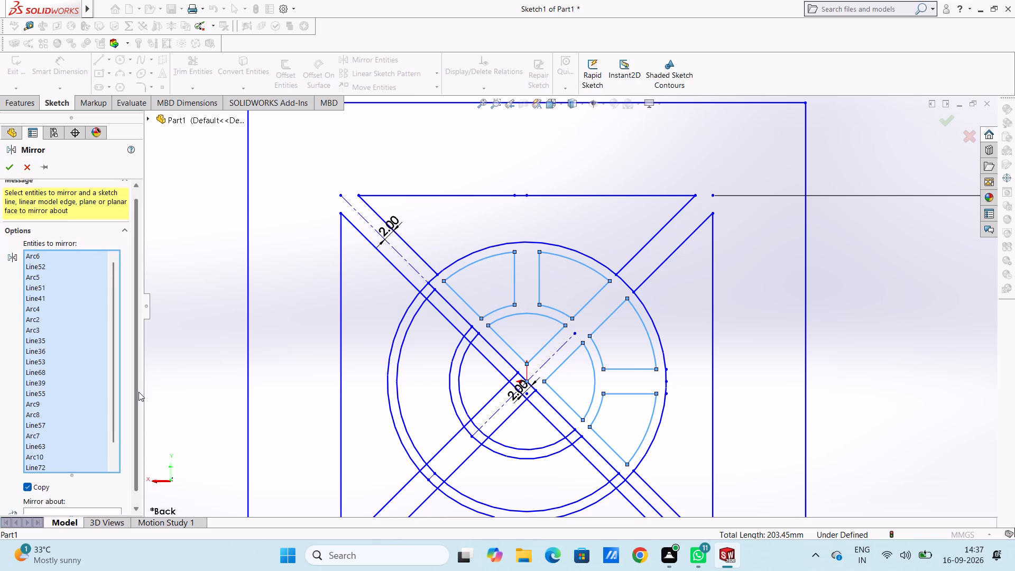
left_click_drag(139, 392, 117, 467)
left_click(102, 494)
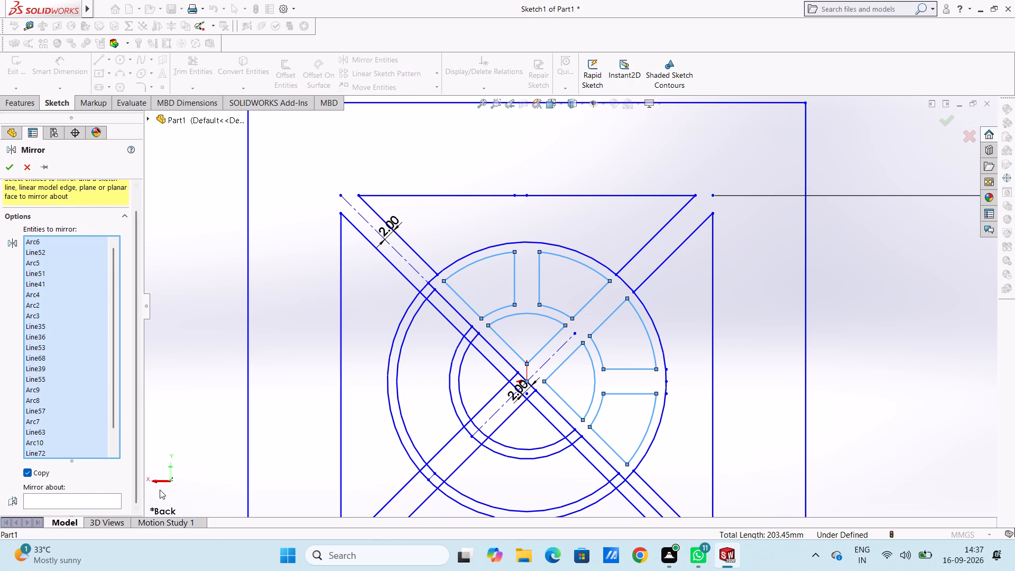
left_click(82, 505)
left_click(82, 502)
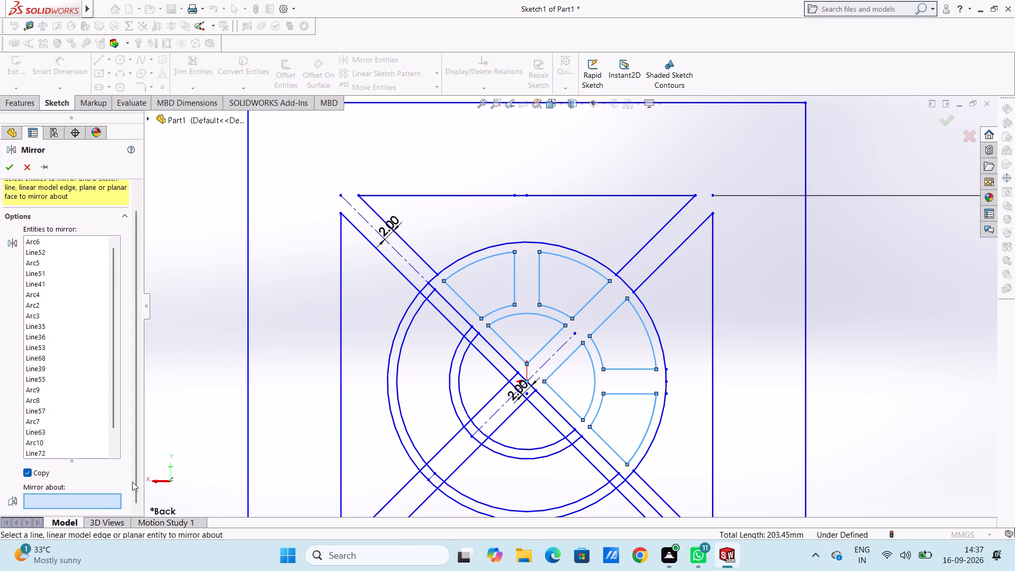
left_click(504, 358)
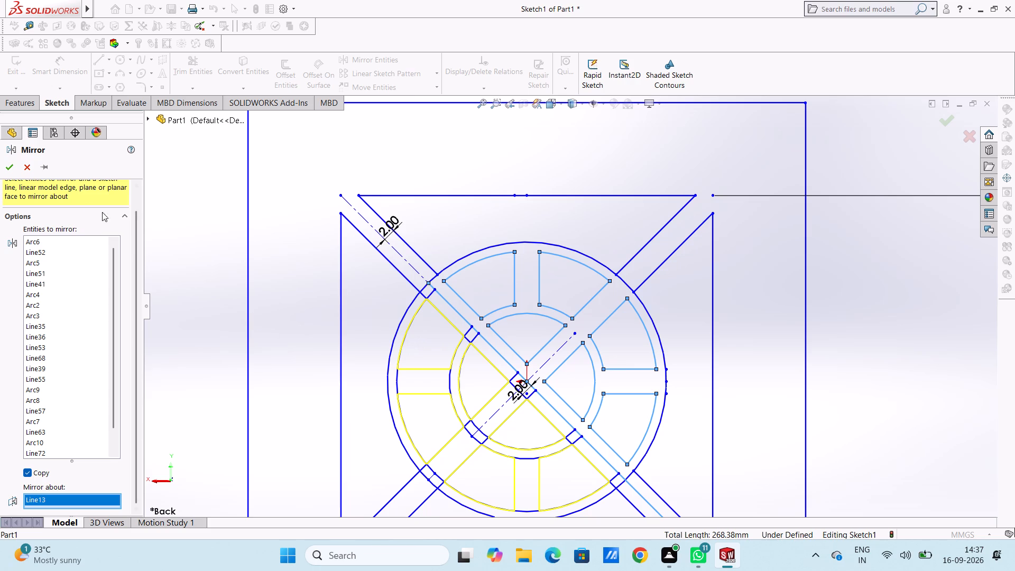
left_click(6, 174)
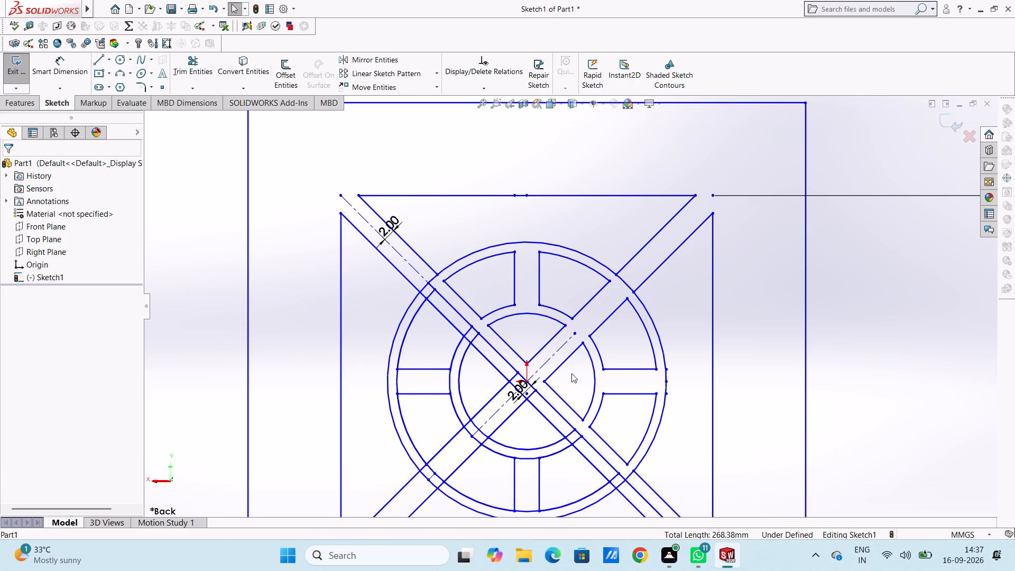
Trim the upper-left diagonal construction centre line from the inner square's corner in to the outer ring.
scroll(575, 374, "down", 2)
scroll(573, 377, "up", 3)
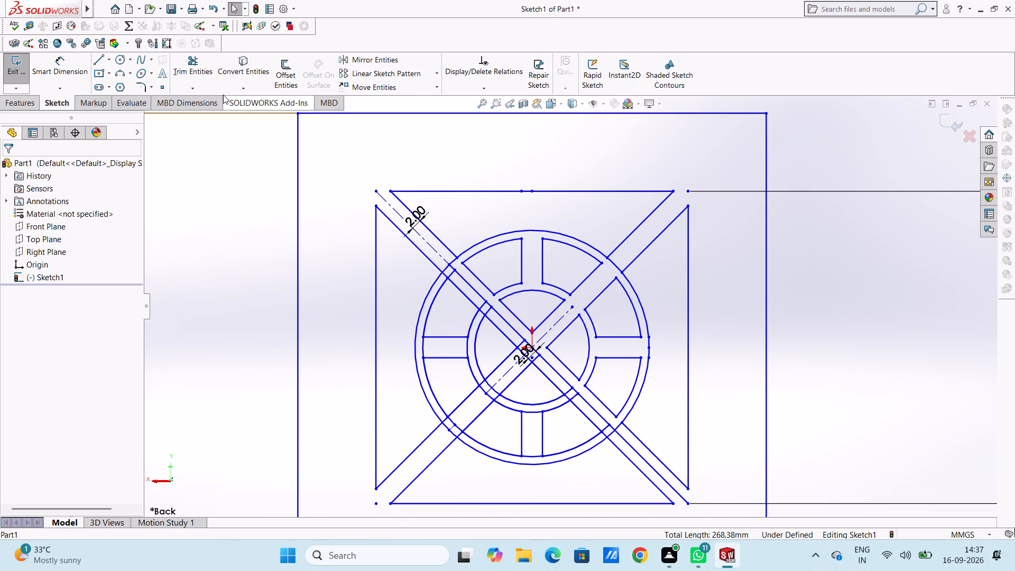
left_click(189, 59)
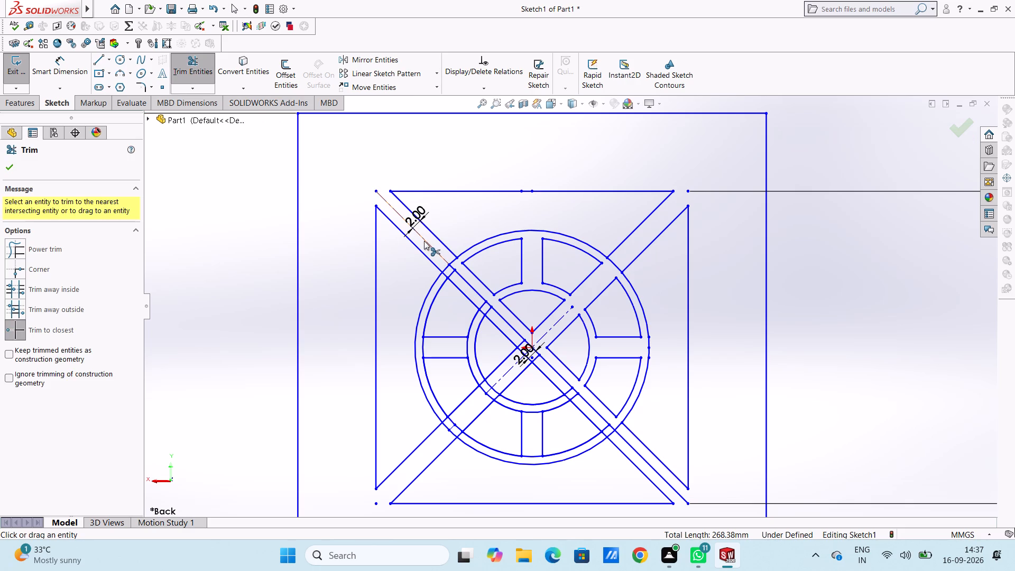
left_click(424, 236)
left_click(402, 214)
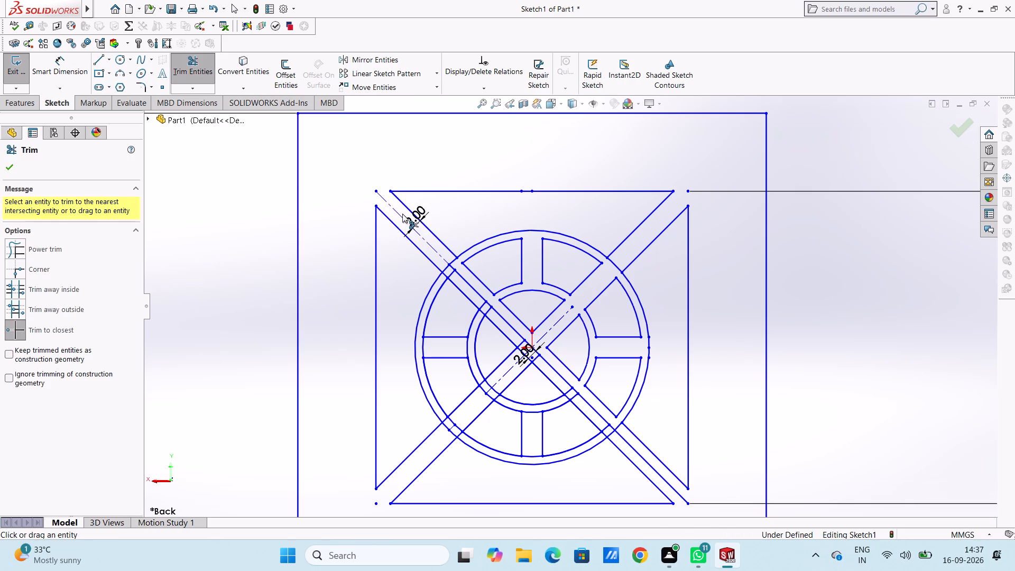
left_click(400, 215)
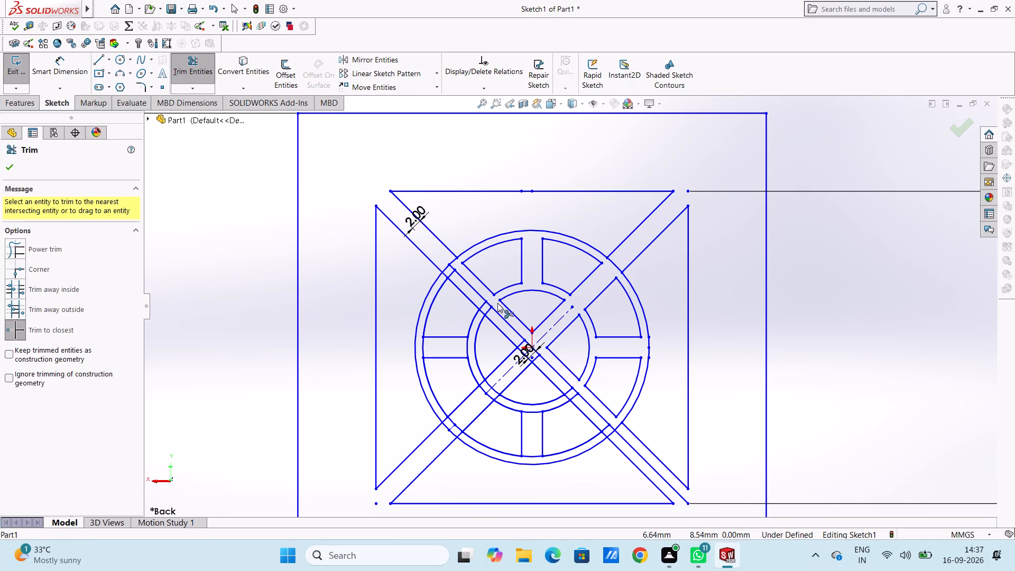
Trim the outer ring's arcs across the upper-left diagonal rib, plus the rib's centre line from the outer ring to the inner ring.
scroll(494, 291, "down", 3)
left_click(436, 253)
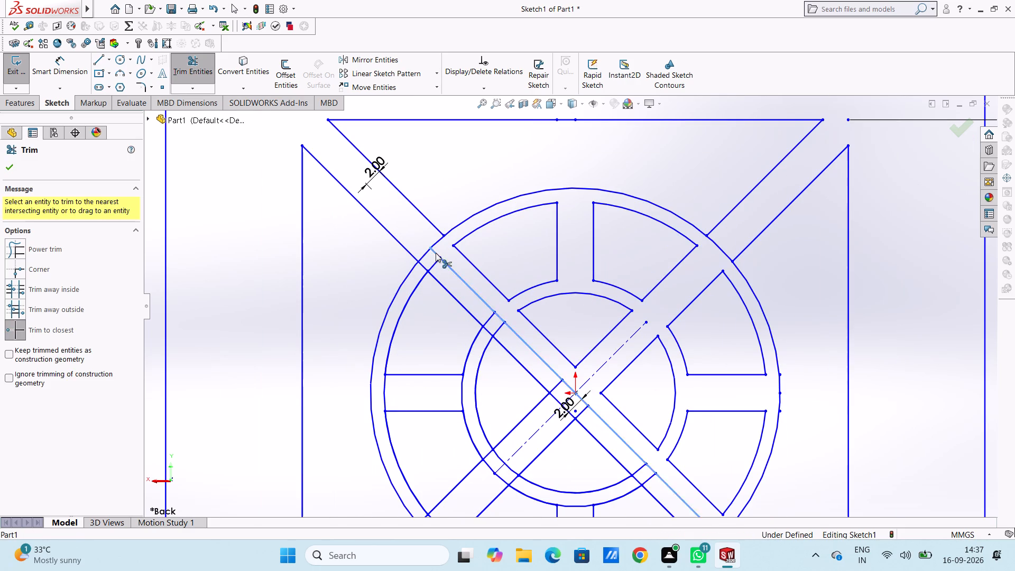
left_click(431, 244)
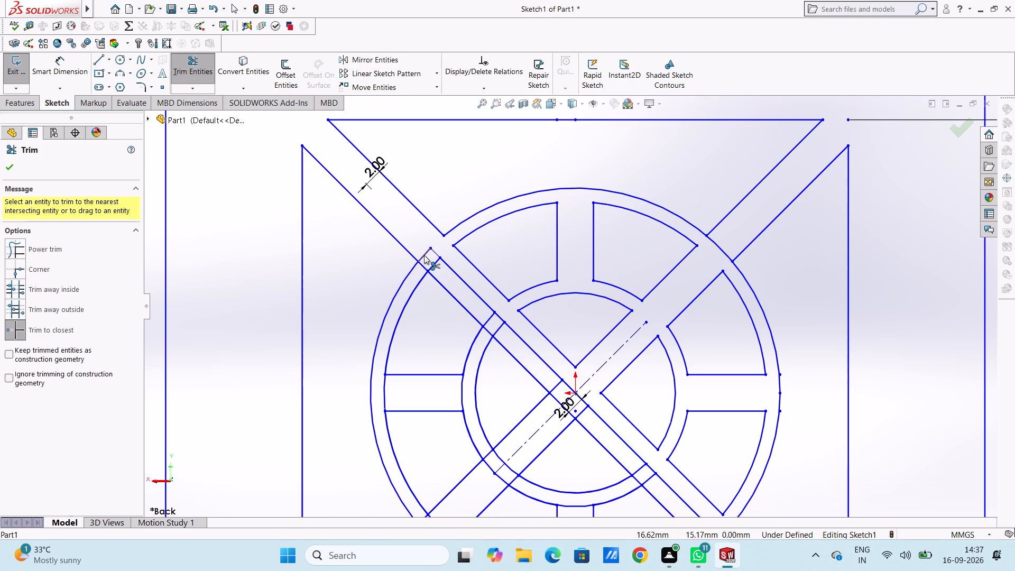
left_click(424, 255)
left_click(435, 263)
left_click(436, 252)
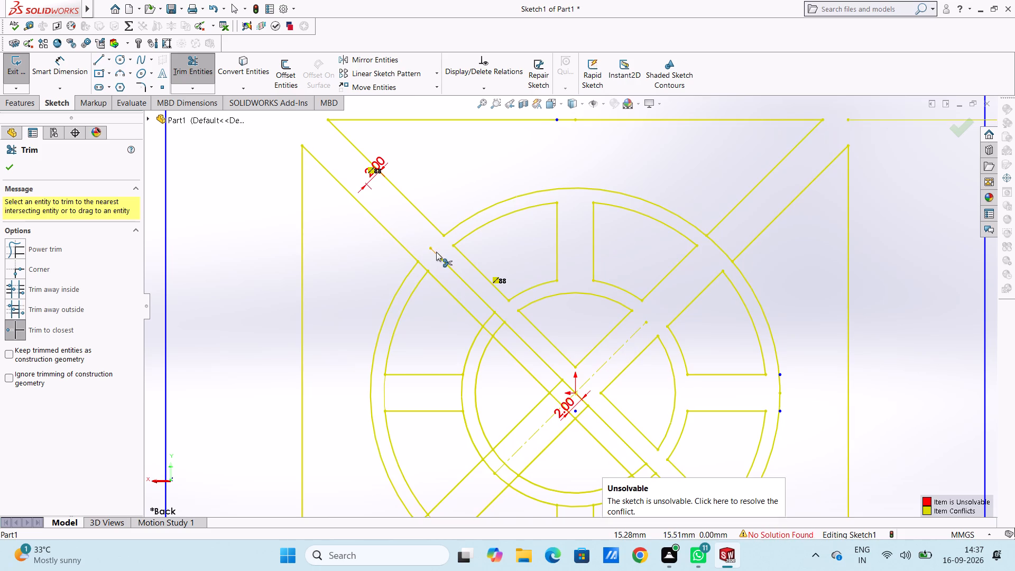
double_click(436, 253)
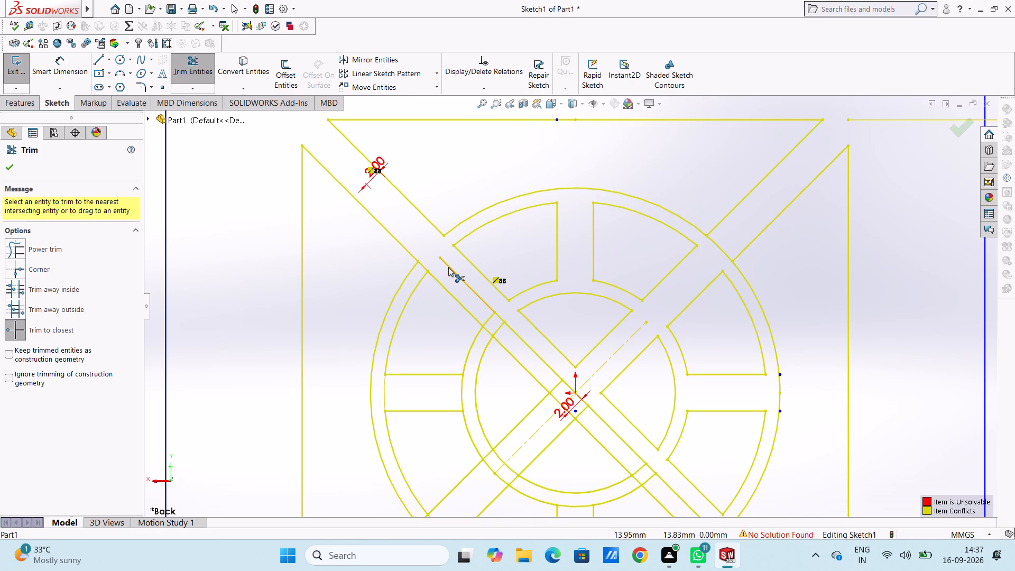
left_click(448, 267)
double_click(463, 278)
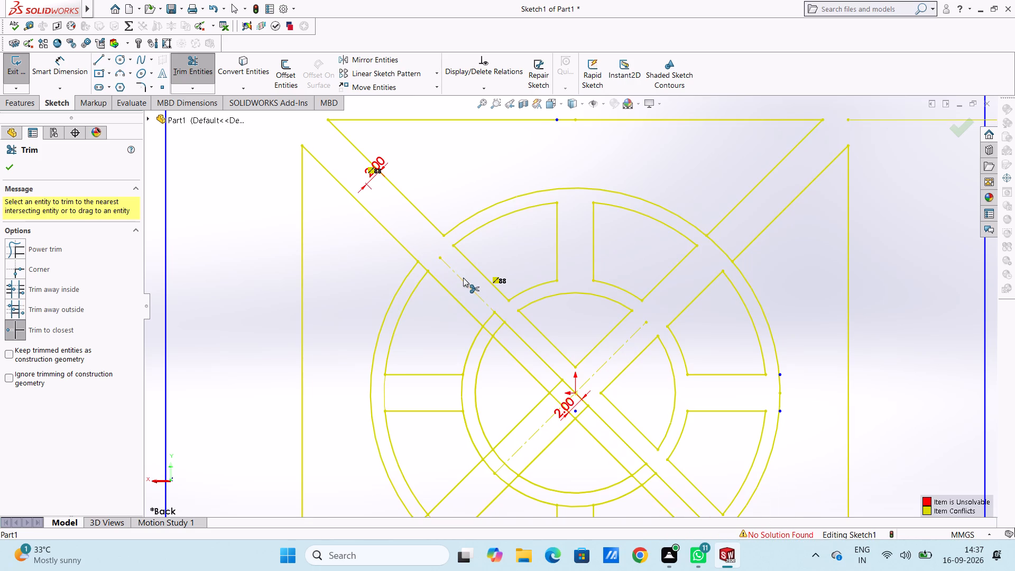
left_click(463, 278)
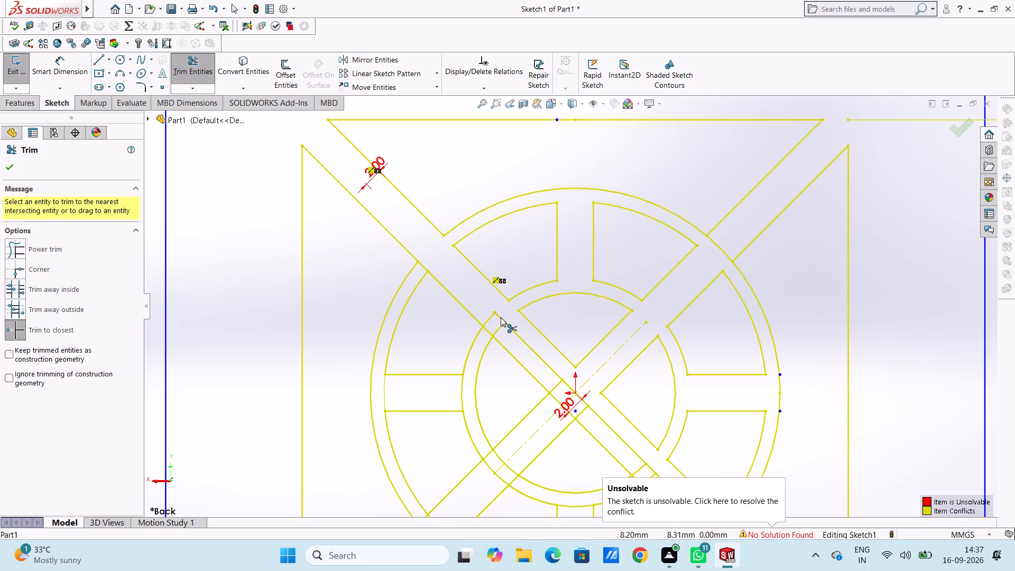
Trim the inner ring's arcs between the upper-left rib's lower edge and centre line, plus the solid centre line inside the hub.
left_click(501, 317)
left_click(490, 319)
left_click(490, 319)
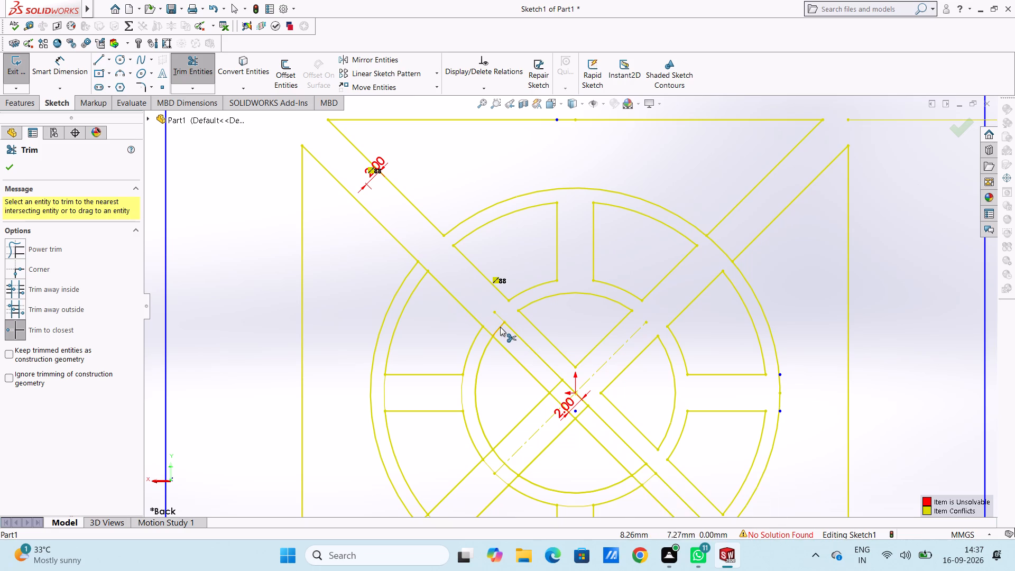
left_click(500, 327)
left_click(512, 329)
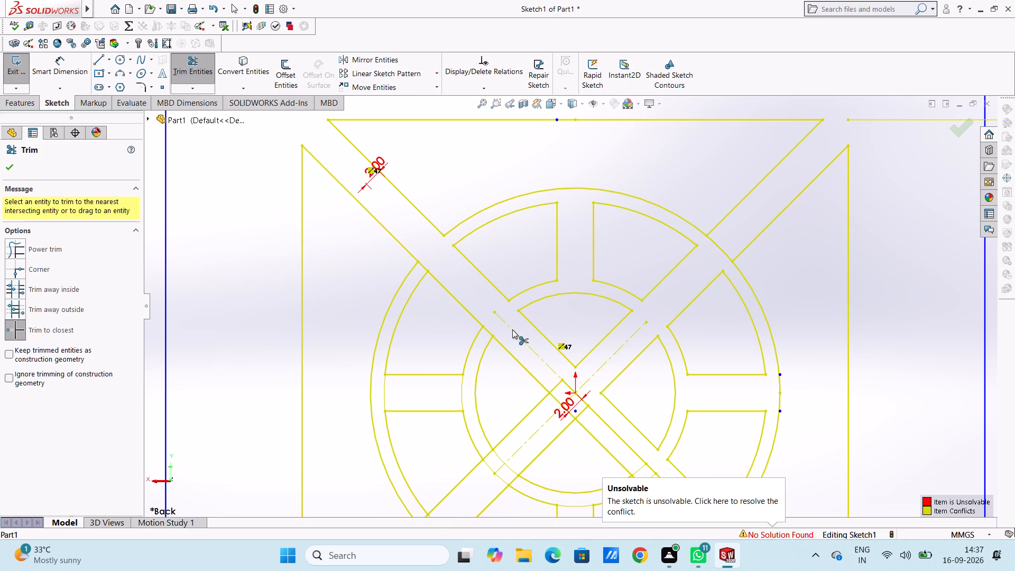
left_click(506, 324)
Trim the upper-left rib's lower edge across both rings and the ring arcs between the left horizontal rib's edges.
scroll(506, 324, "up", 4)
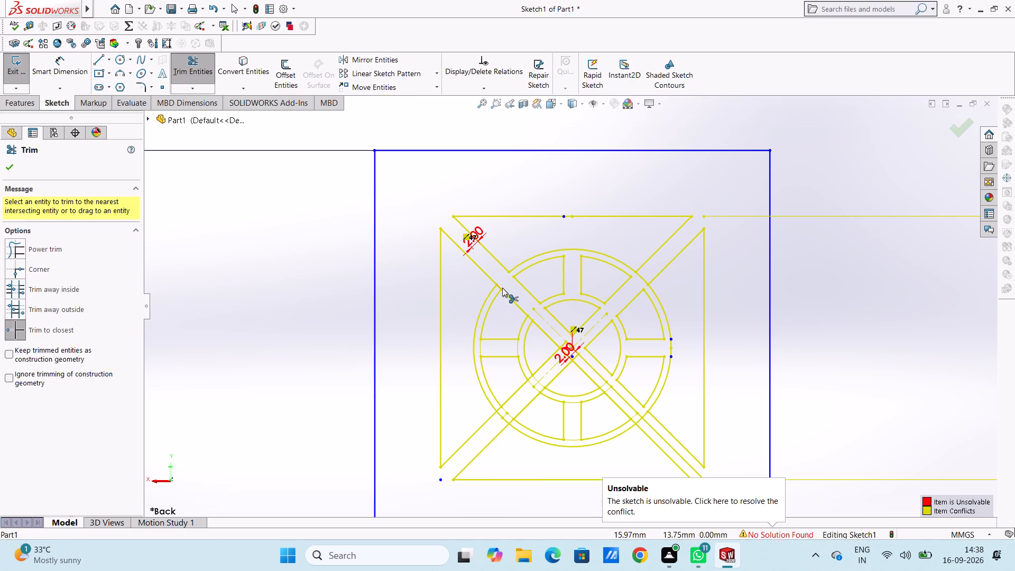
scroll(502, 287, "down", 4)
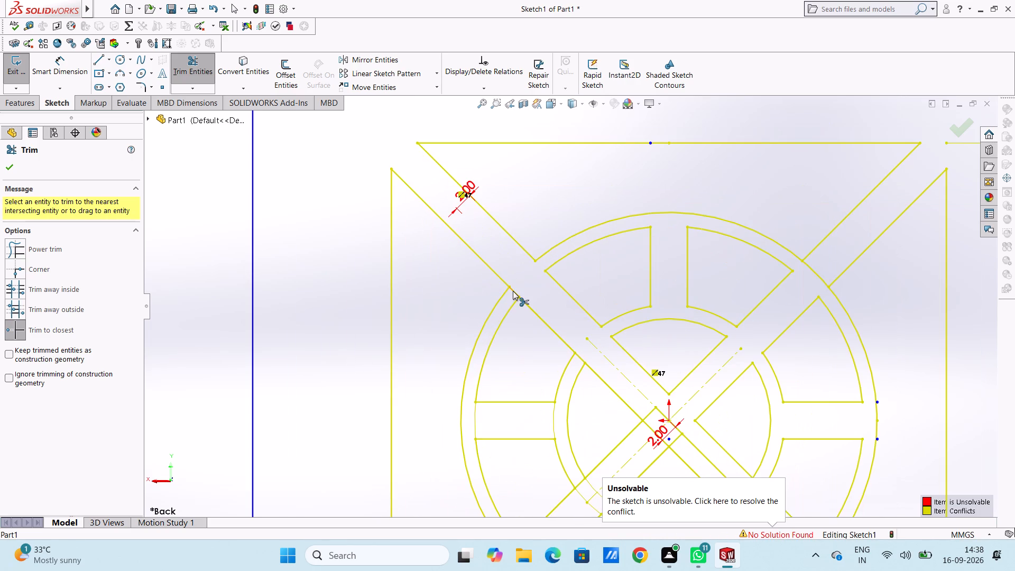
left_click(513, 292)
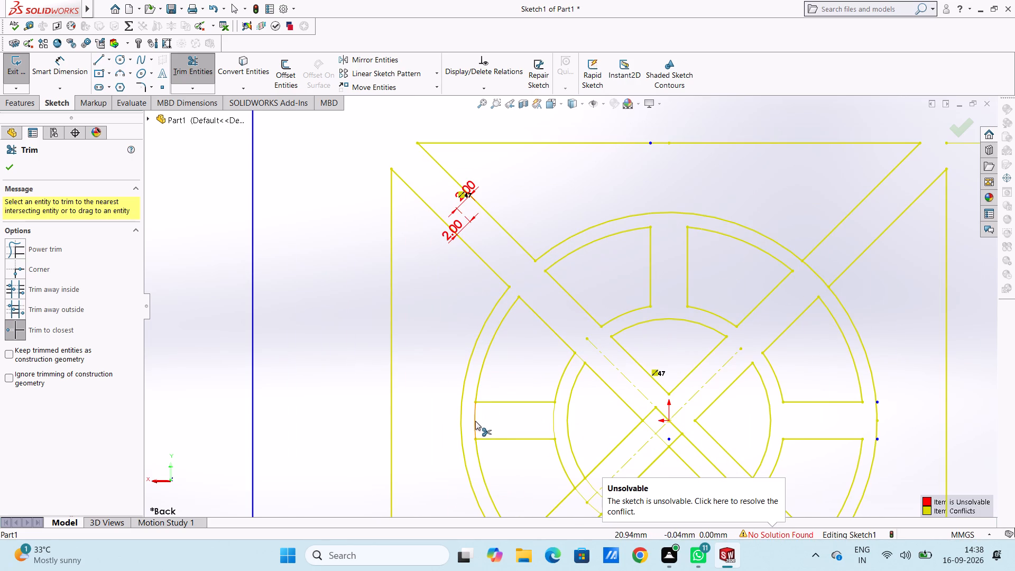
left_click(475, 420)
left_click(554, 426)
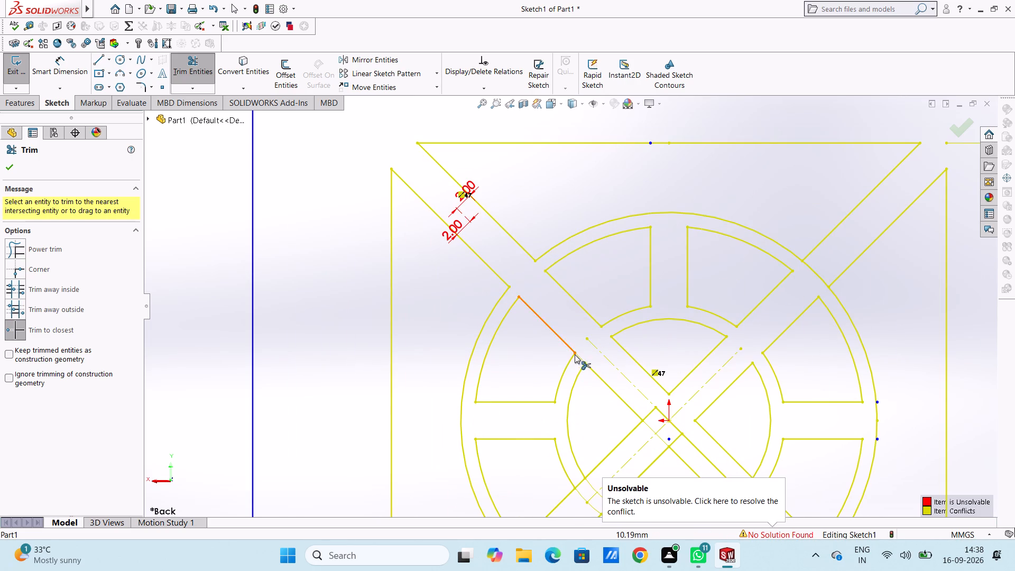
left_click(581, 357)
scroll(567, 384, "down", 2)
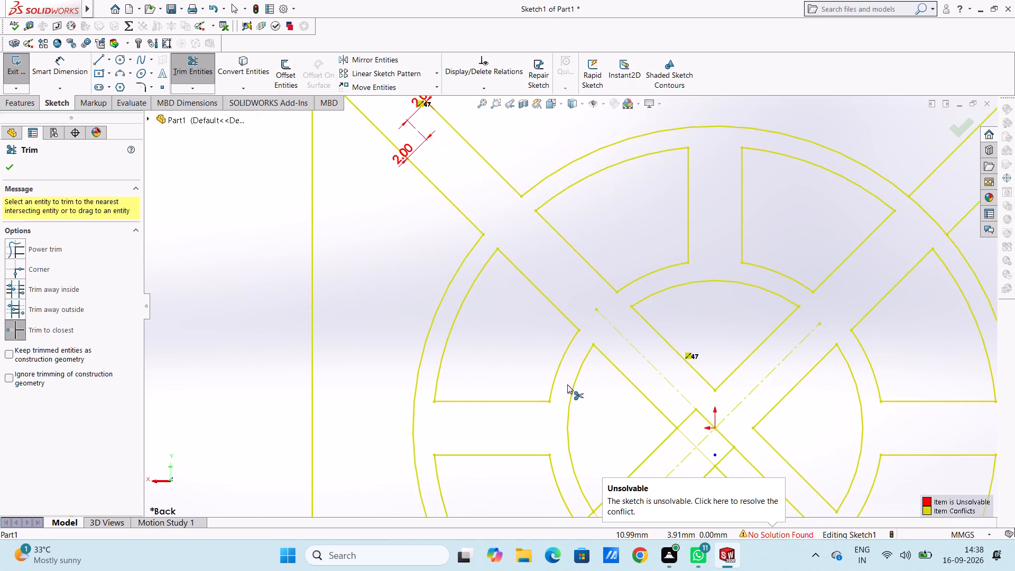
Trim the lower-left diagonal rib's upper edge where it crosses the outer ring.
scroll(567, 384, "up", 4)
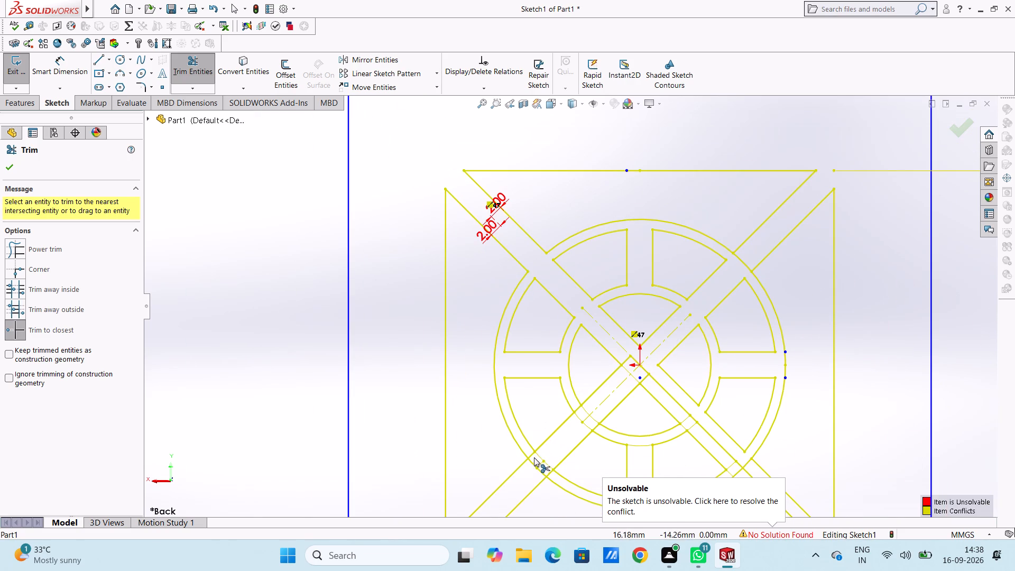
left_click(534, 455)
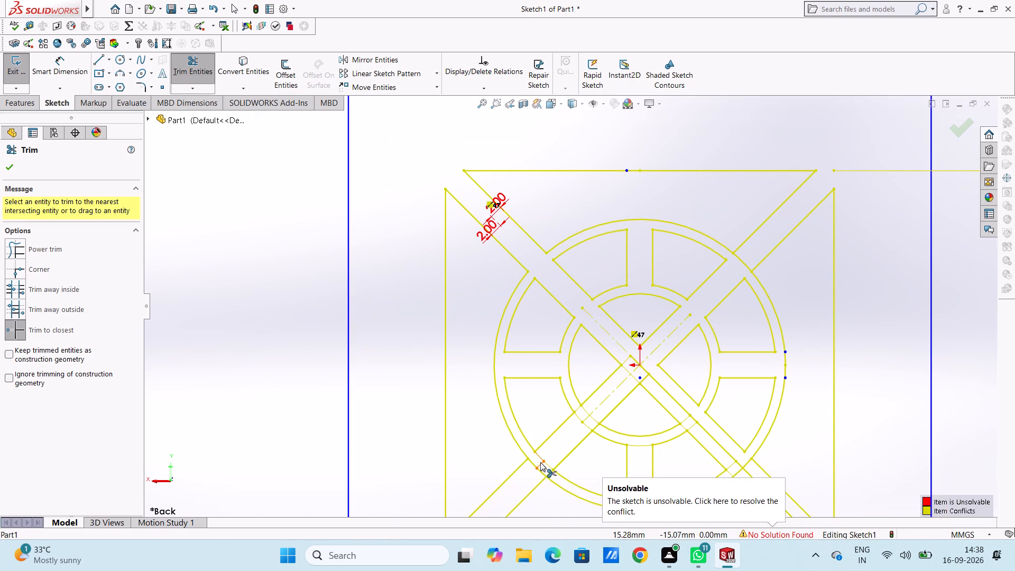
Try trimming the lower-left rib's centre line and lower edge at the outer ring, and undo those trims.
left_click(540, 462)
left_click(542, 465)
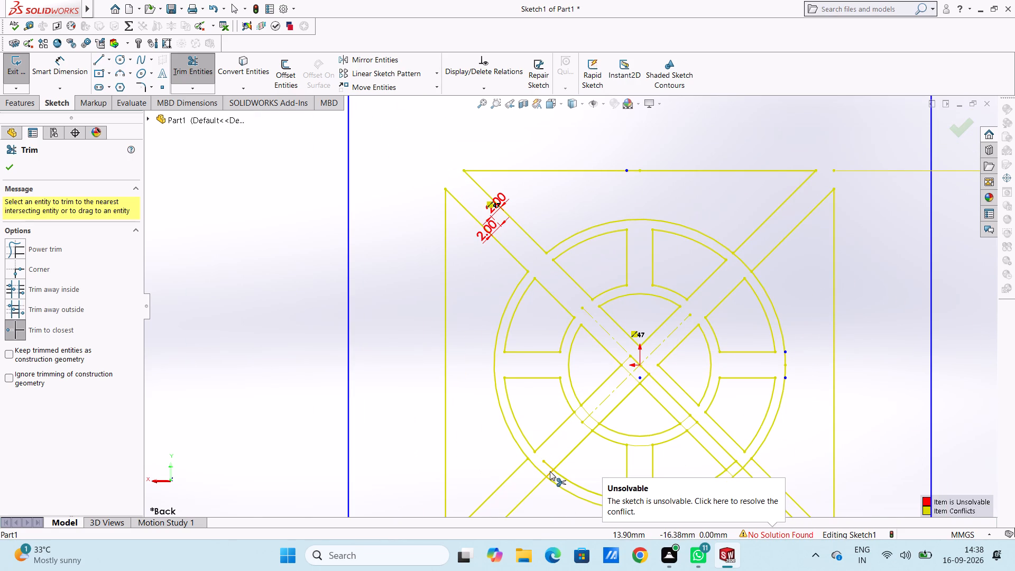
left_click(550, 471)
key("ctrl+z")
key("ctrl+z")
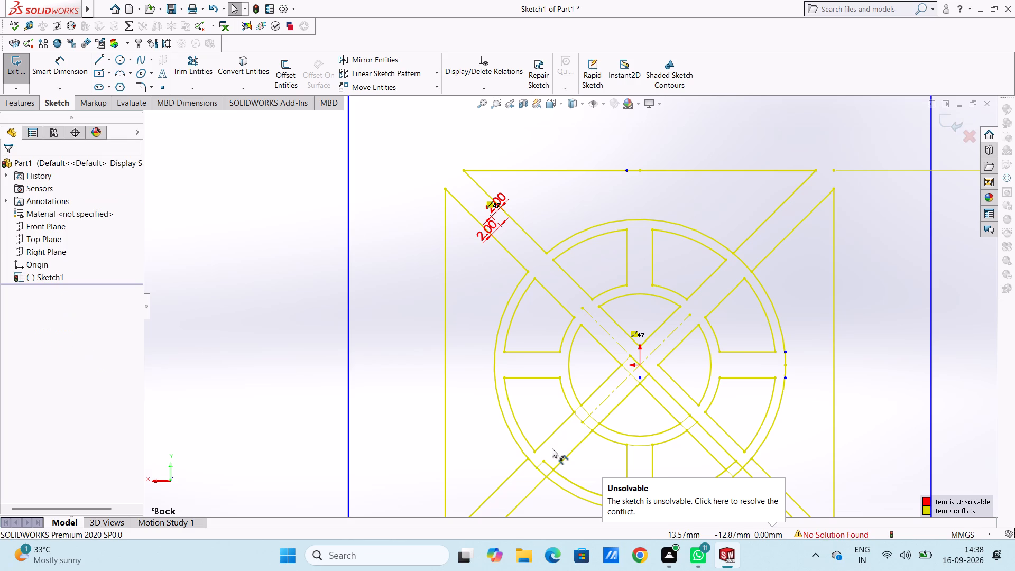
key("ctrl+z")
Trim the lower-left rib's centre line piece and lower edge where they cross the outer ring.
left_click(197, 65)
scroll(542, 479, "down", 3)
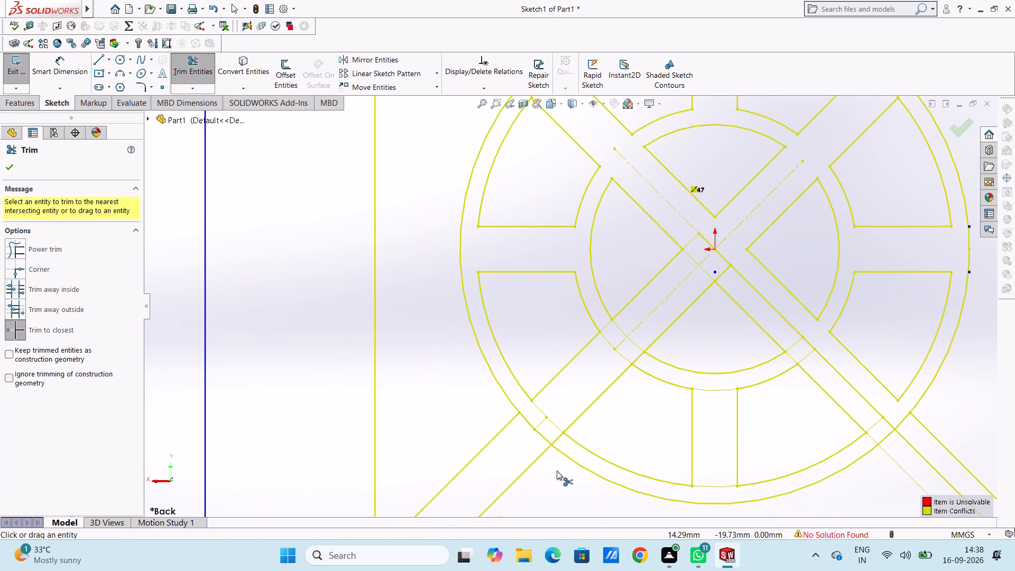
scroll(560, 445, "down", 2)
left_click(534, 397)
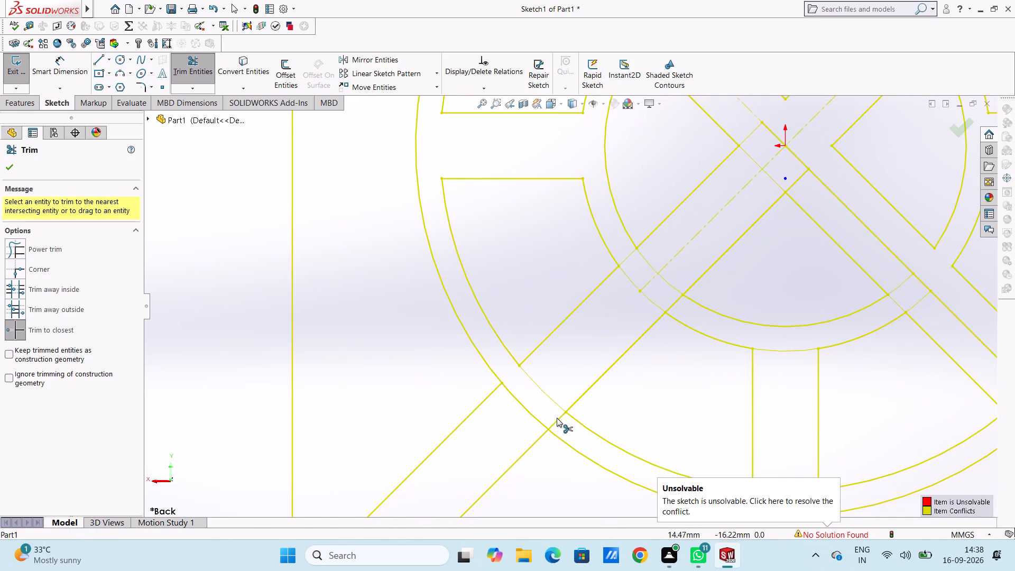
left_click(559, 418)
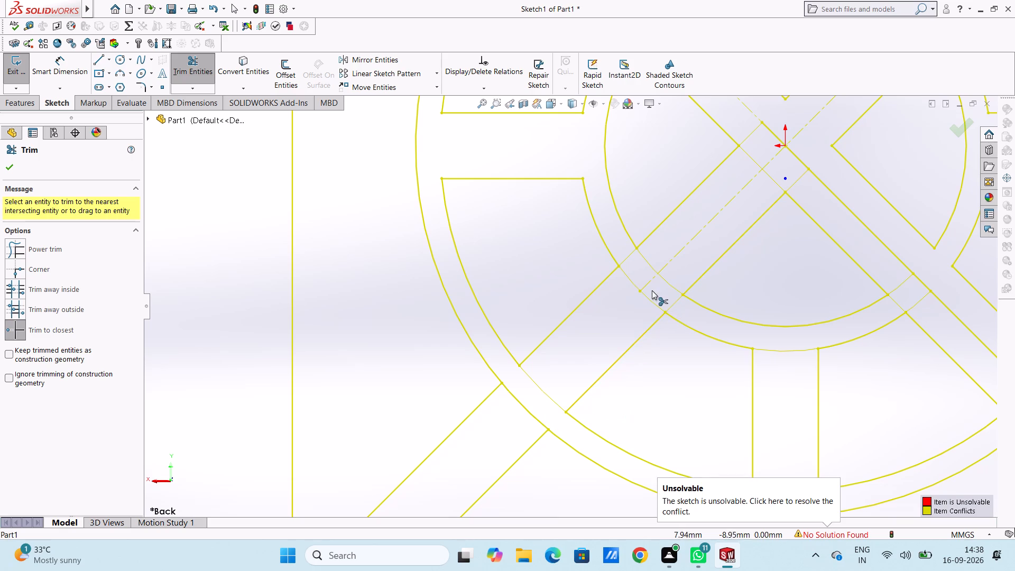
Trim the lower-left rib's edges across the inner ring, its centre line in to the central crossing, and both inner ring arcs across the rib.
left_click(651, 284)
left_click(650, 279)
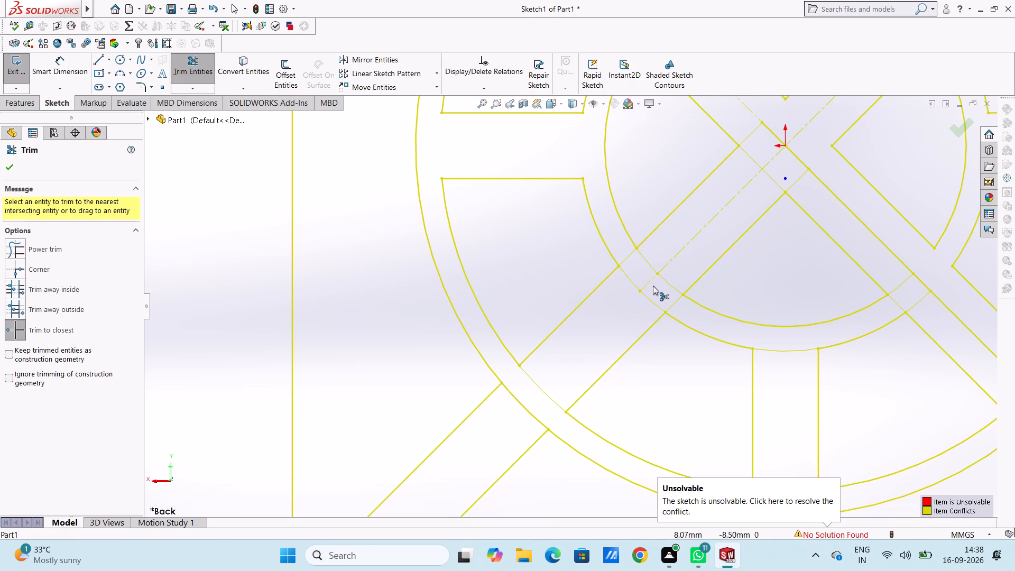
left_click(652, 282)
left_click(626, 261)
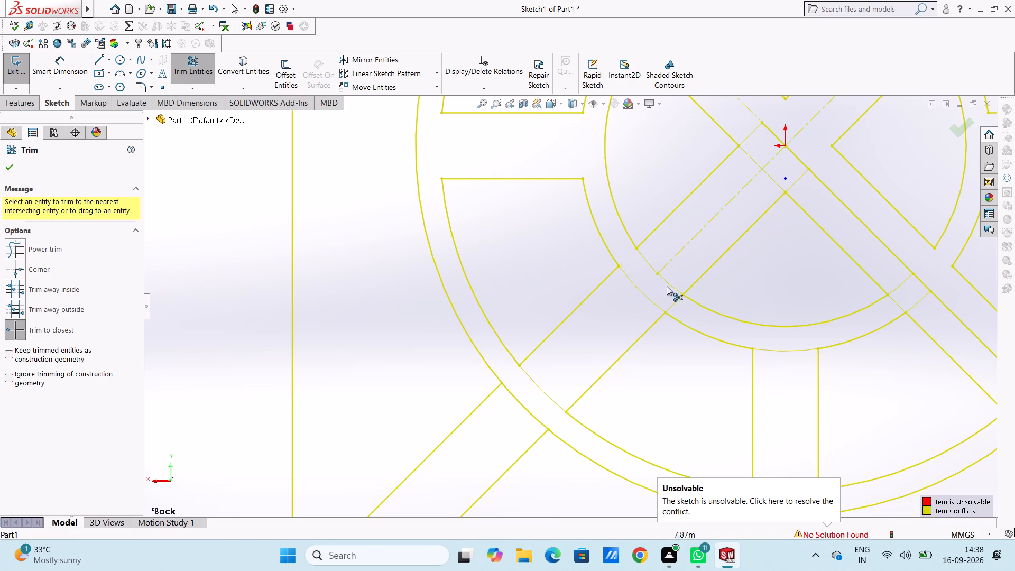
left_click(677, 302)
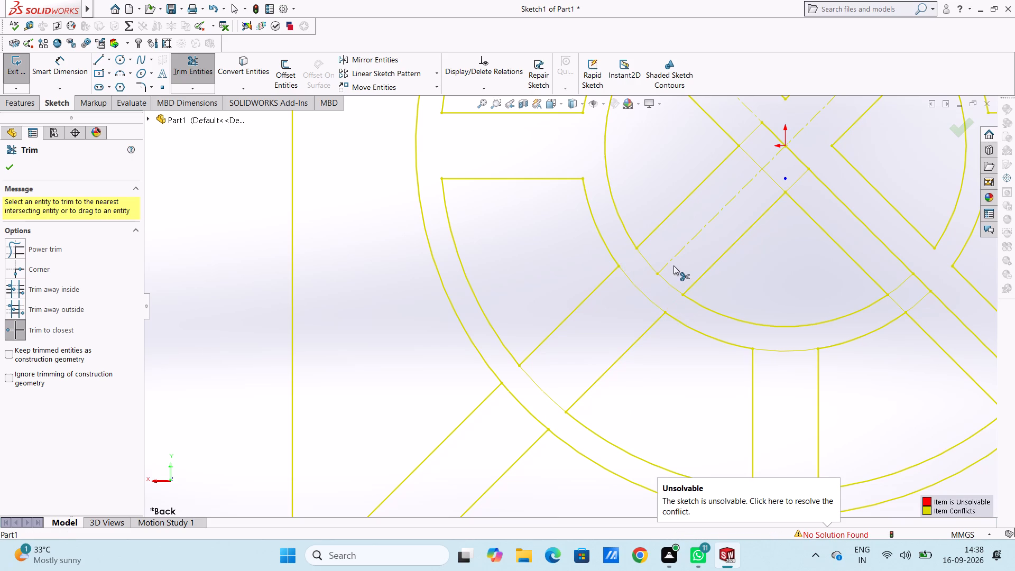
left_click(672, 262)
left_click(672, 262)
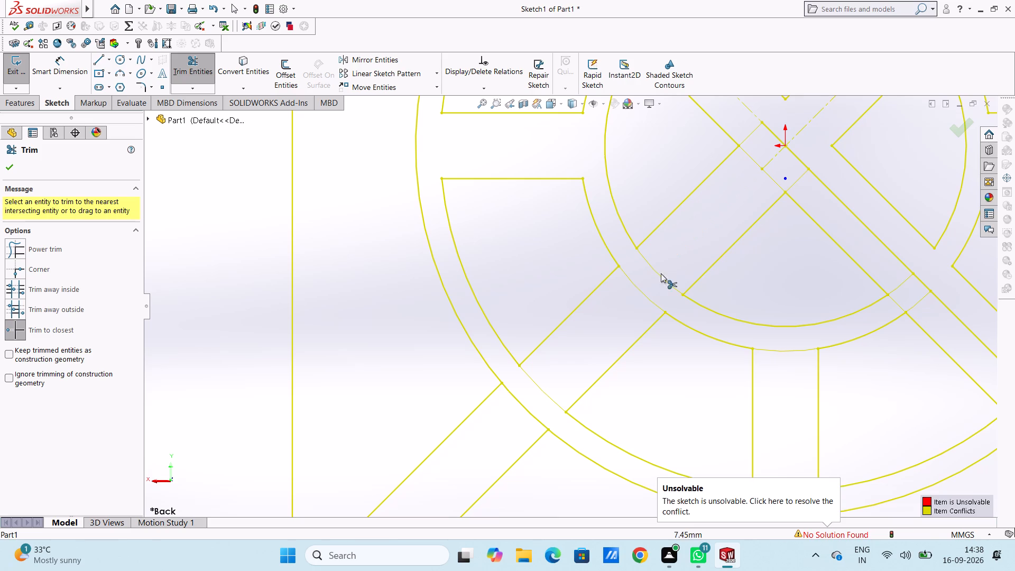
left_click(643, 293)
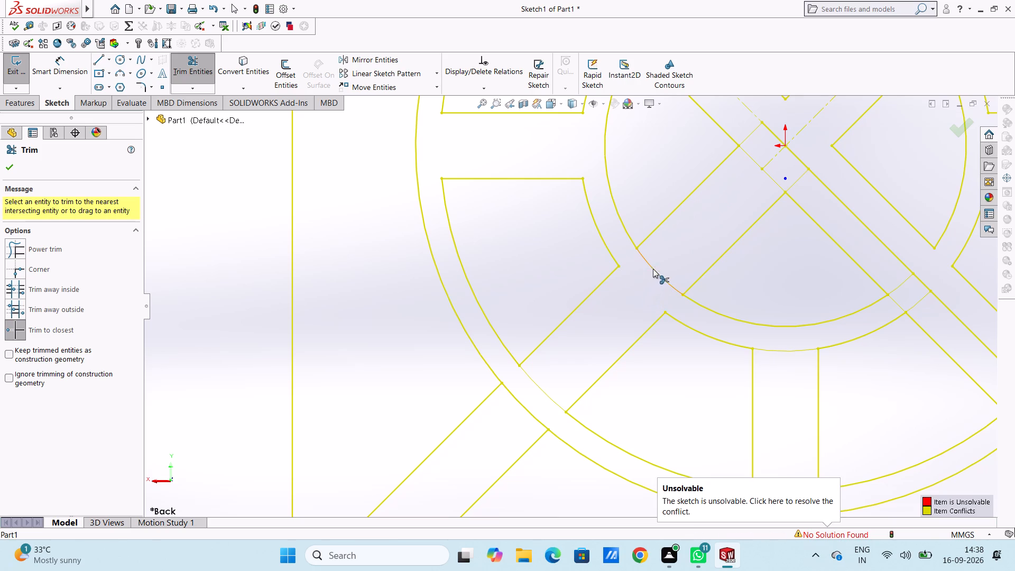
left_click(654, 271)
Trim the upper-left and upper-right centre lines inside the hub and the leftover rib-edge and centre-line pieces left of and below the origin.
scroll(654, 272, "up", 5)
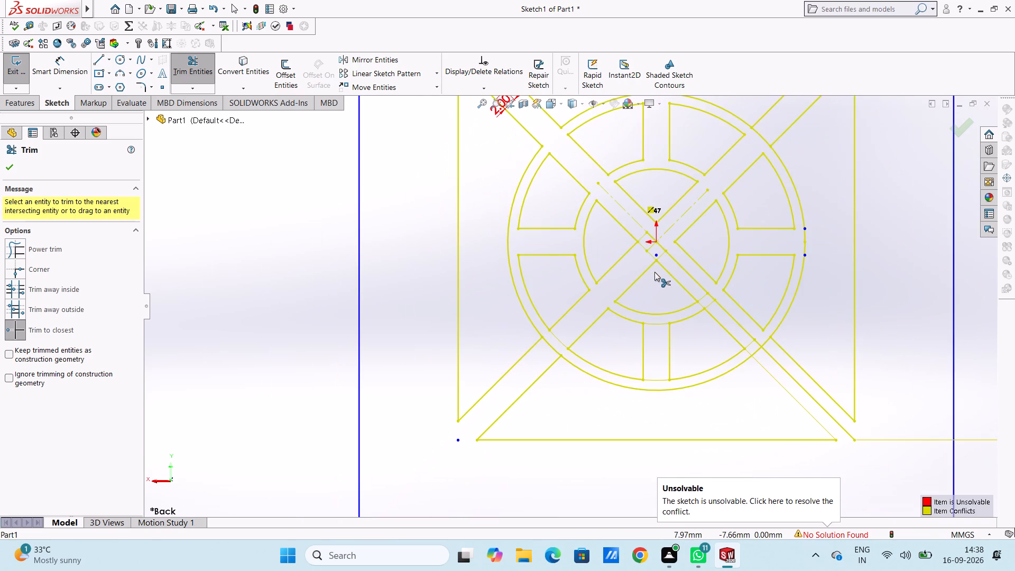
scroll(691, 211, "down", 4)
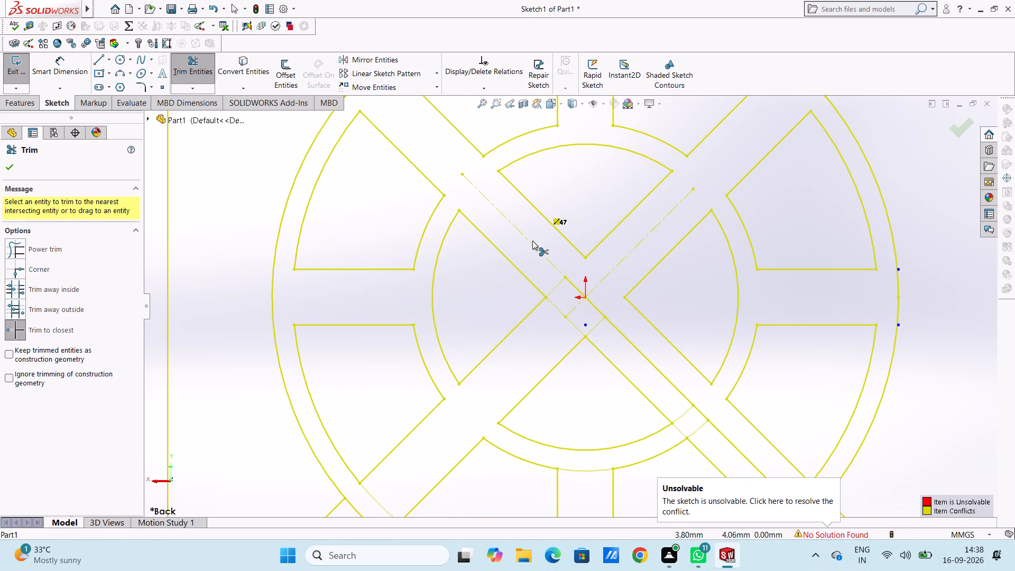
left_click(532, 247)
left_click(558, 286)
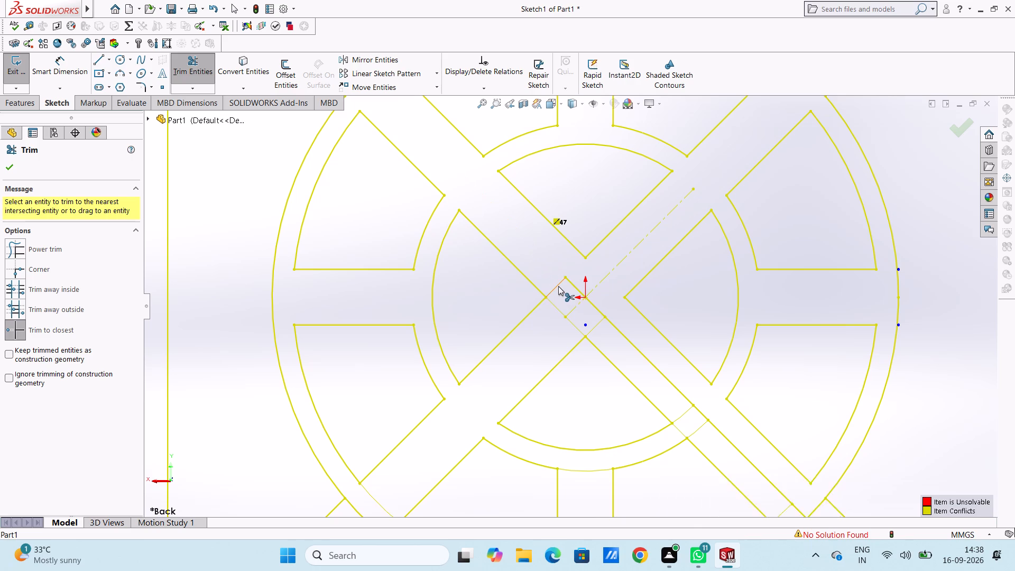
left_click(556, 307)
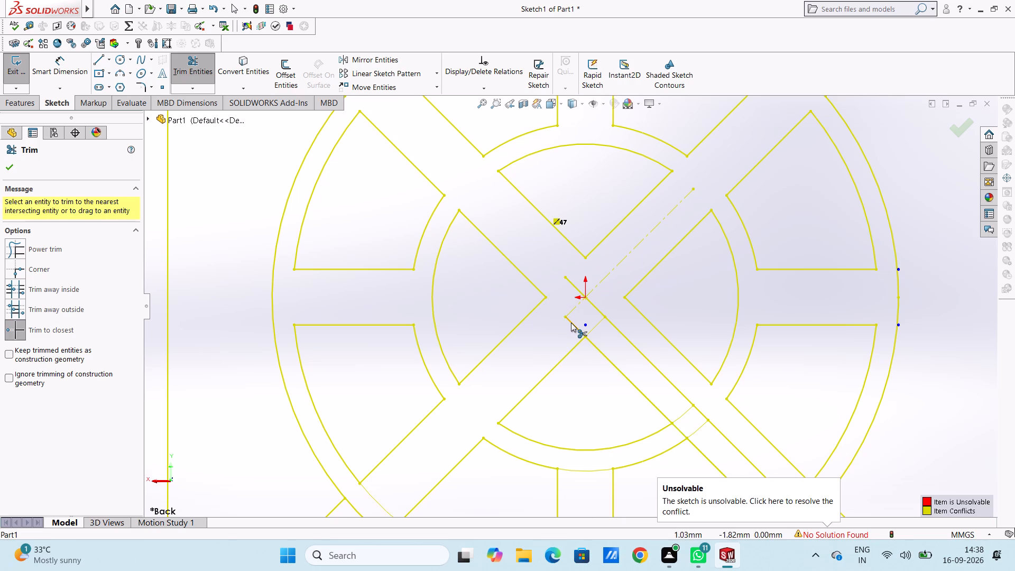
left_click(571, 323)
triple_click(579, 287)
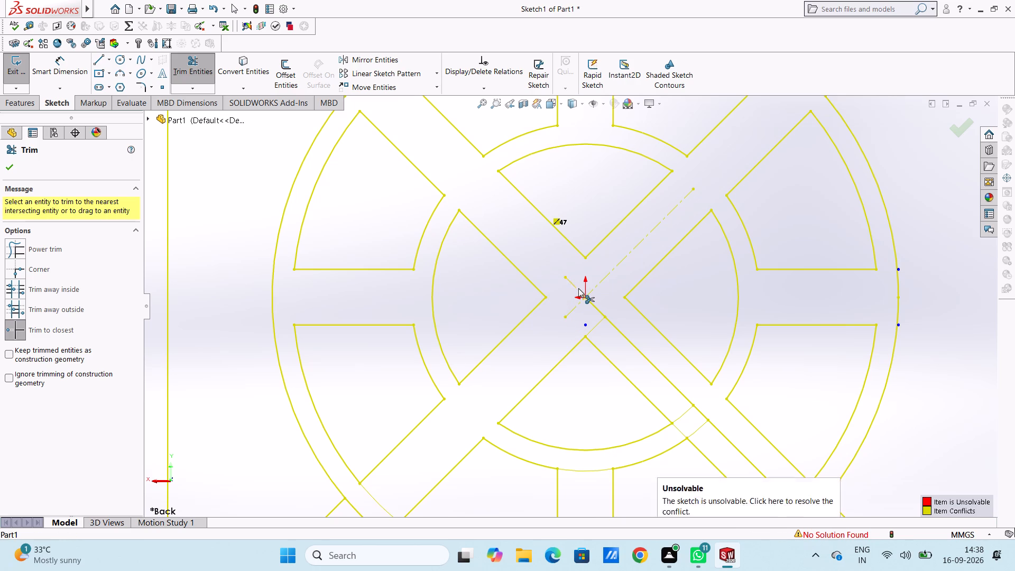
triple_click(578, 288)
left_click(575, 303)
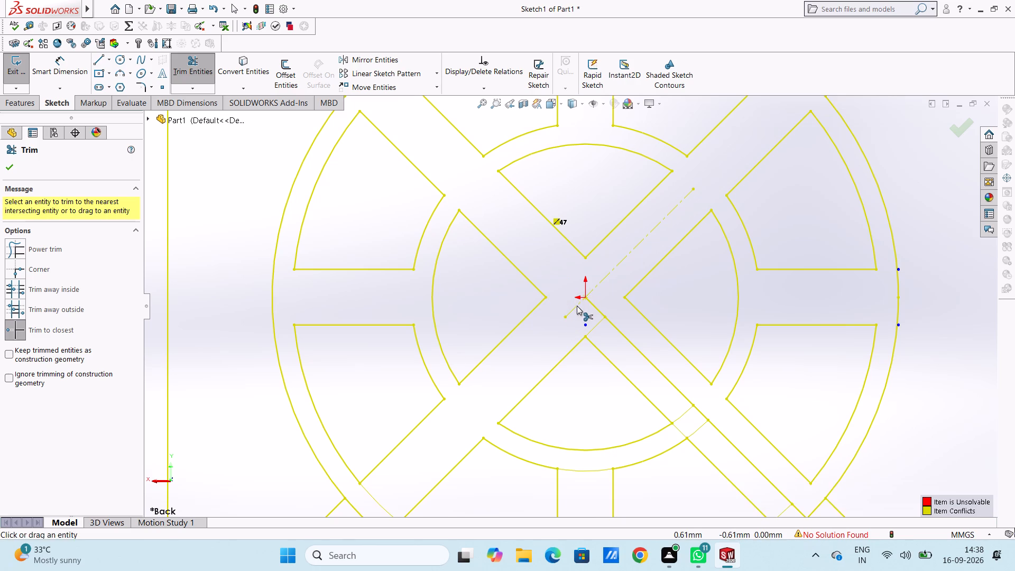
triple_click(577, 306)
double_click(575, 307)
left_click(596, 287)
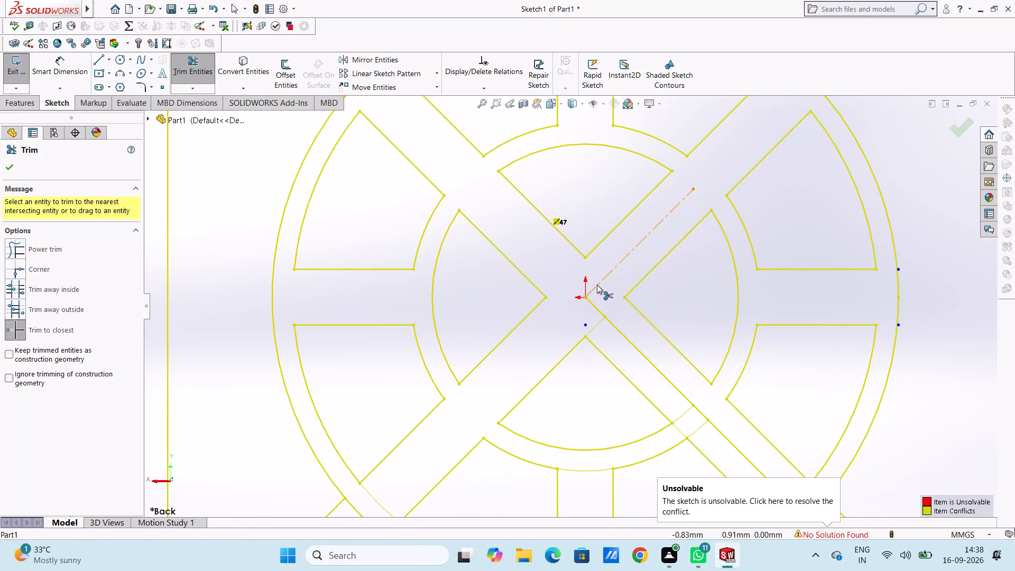
double_click(597, 284)
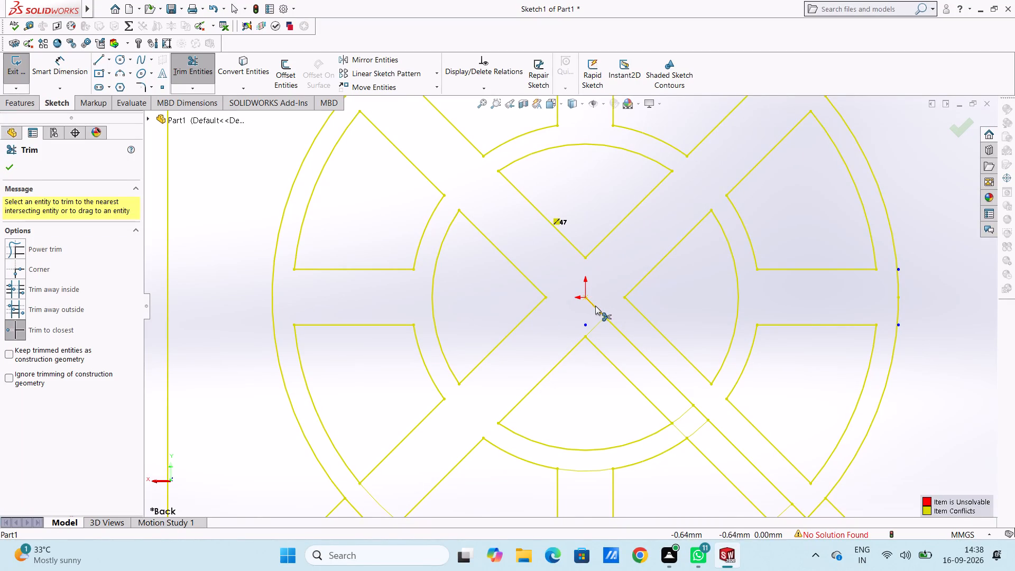
Trim the lower-right rib's centre line from the origin out to the inner ring.
left_click(596, 305)
double_click(600, 320)
left_click(599, 311)
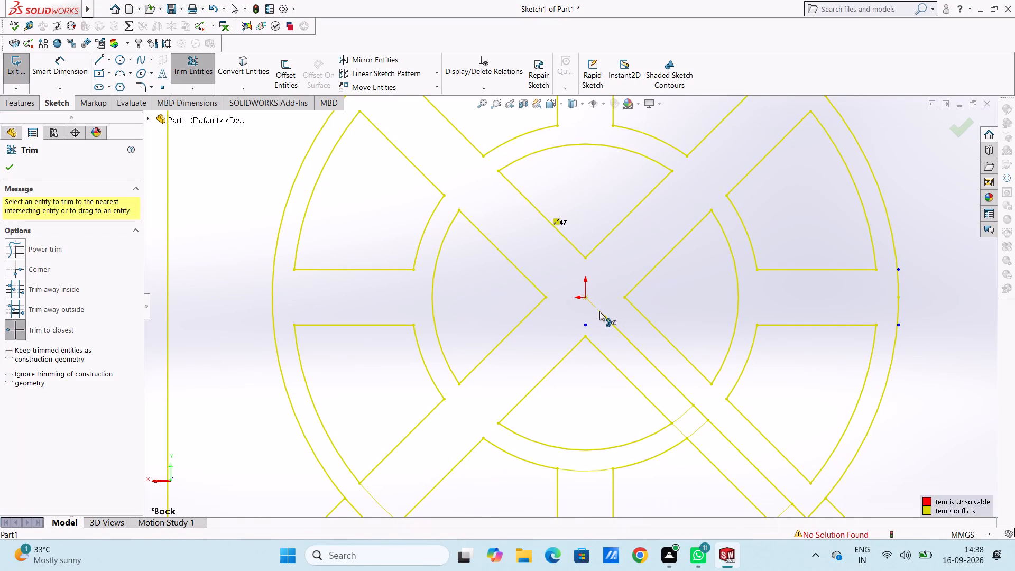
scroll(599, 311, "up", 4)
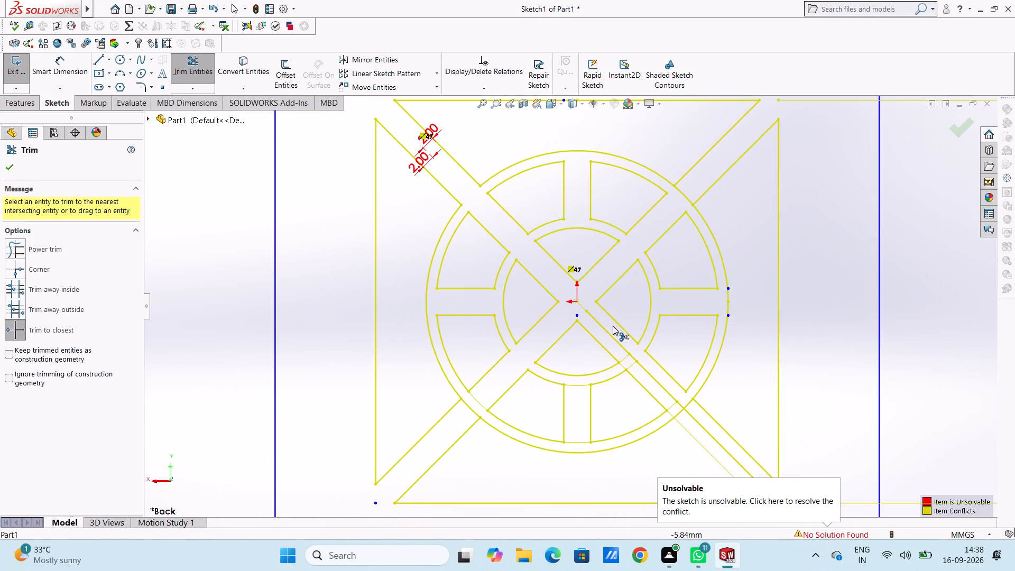
double_click(606, 331)
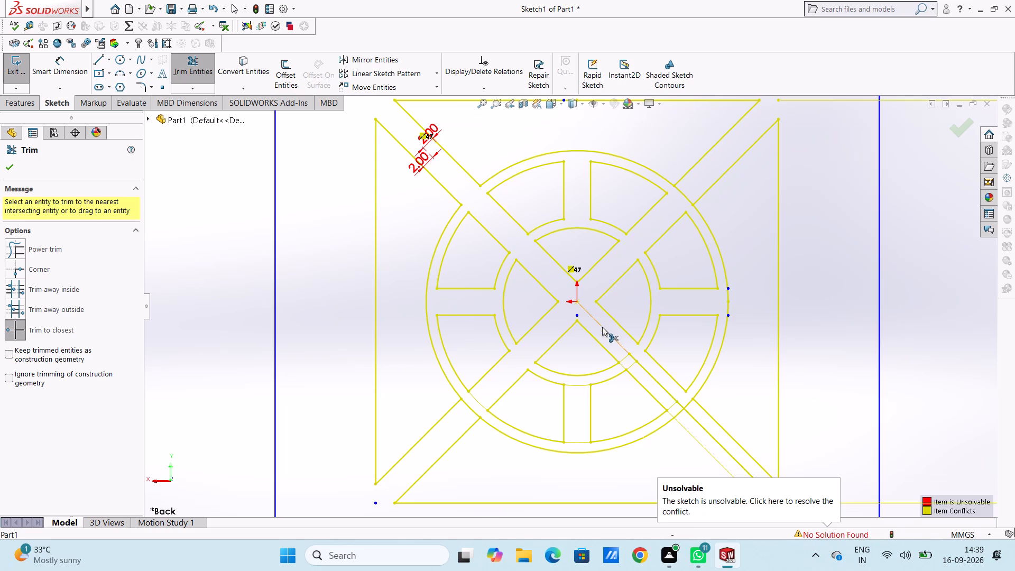
left_click(602, 327)
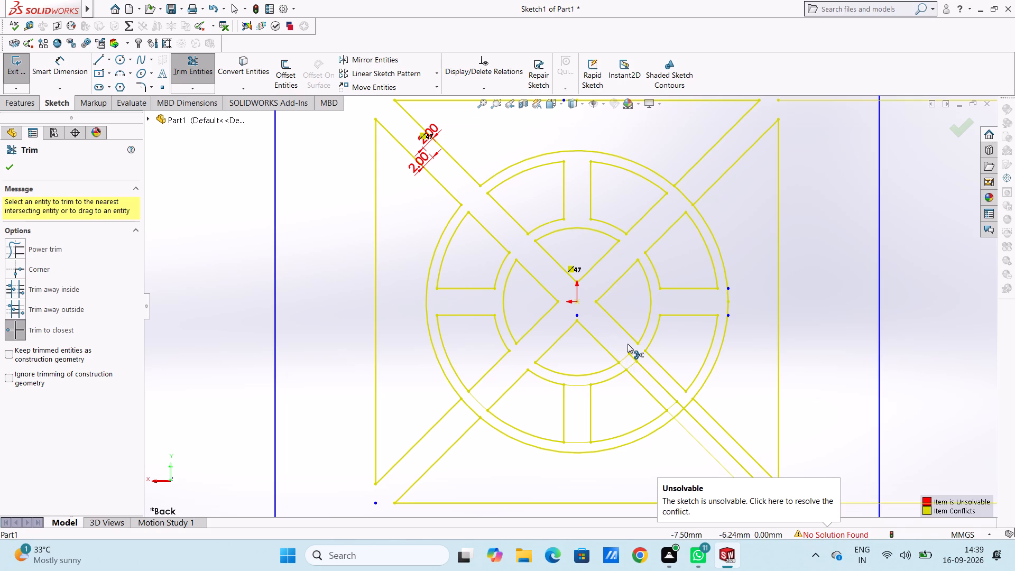
Trim the inner ring's outer arc and the outer ring's inner arc across the lower vertical rib.
left_click(579, 385)
left_click(578, 441)
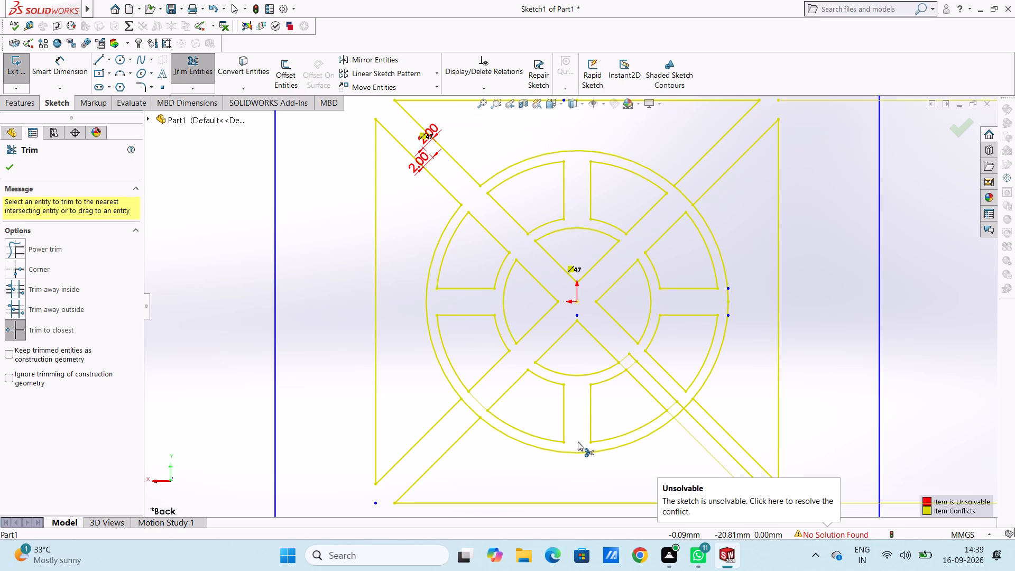
Trim the inner ring arcs across the lower-right rib and the rib's centre line between the inner and outer rings.
left_click(628, 358)
left_click(624, 365)
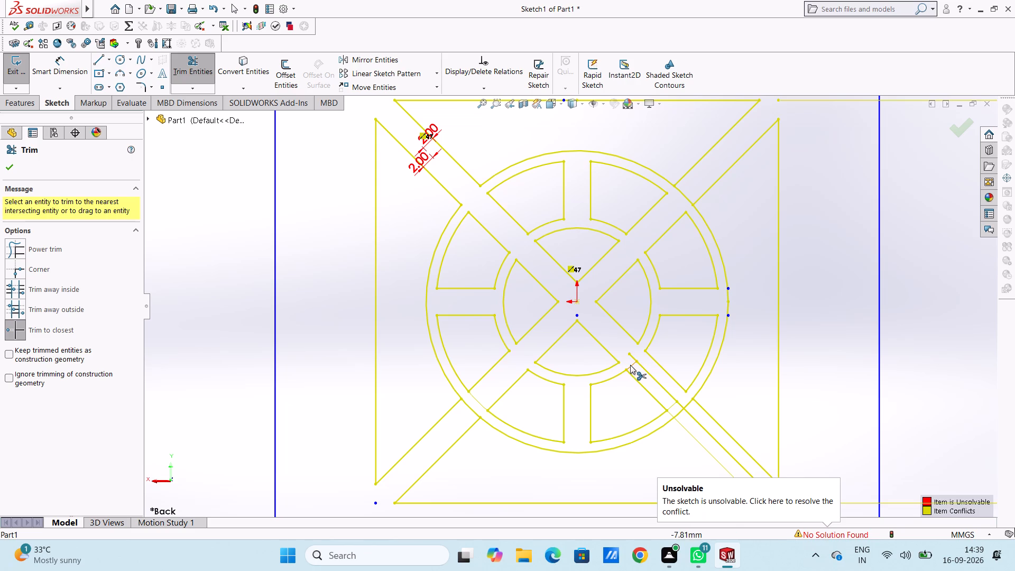
left_click(631, 365)
left_click(631, 358)
triple_click(631, 358)
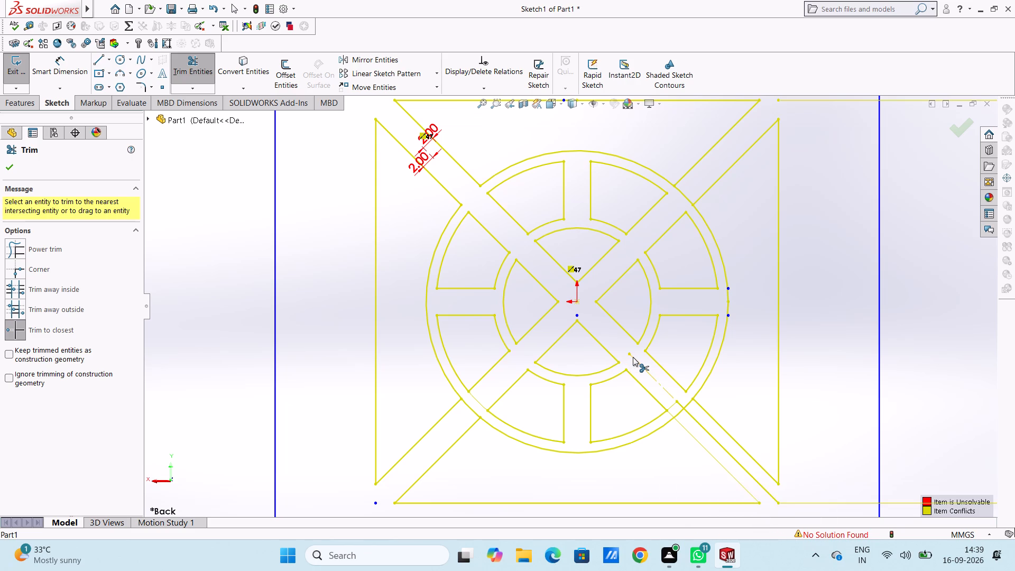
double_click(633, 357)
Trim the outer ring's inner arc across the lower-right rib, plus the rib's centre line and lower edge pieces within that ring.
scroll(656, 404, "up", 1)
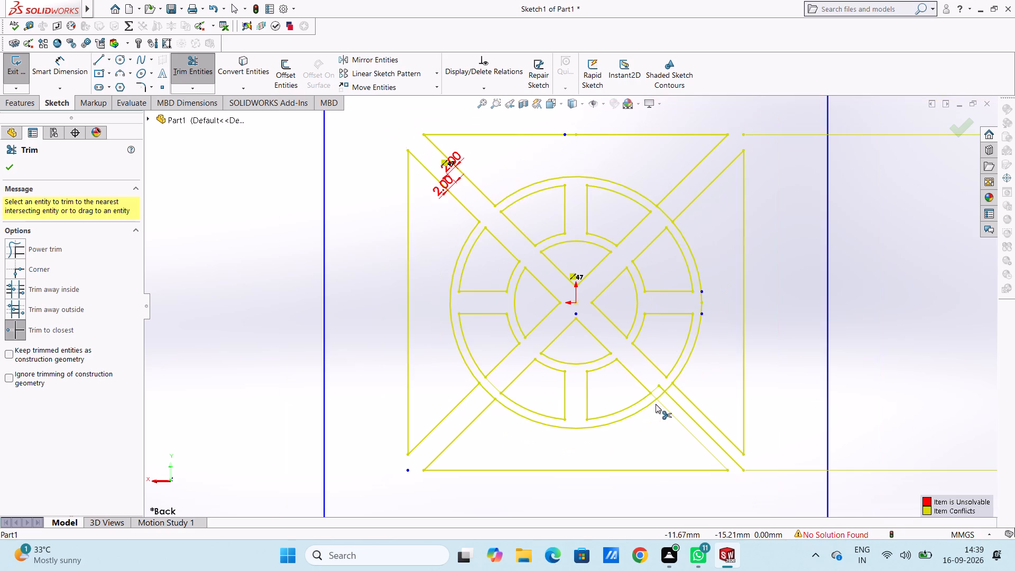
scroll(656, 404, "up", 1)
scroll(649, 376, "down", 4)
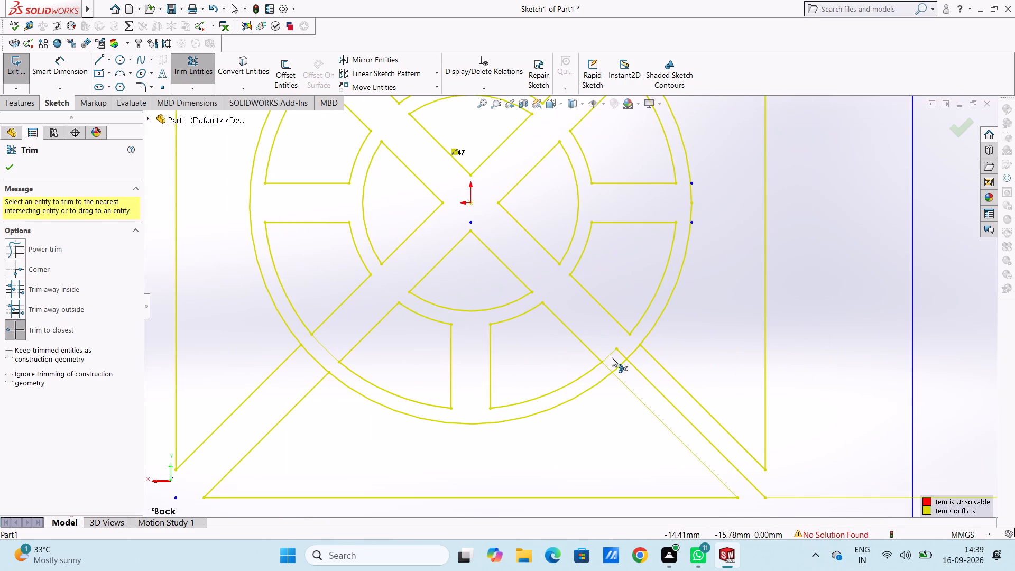
left_click(609, 354)
left_click(621, 351)
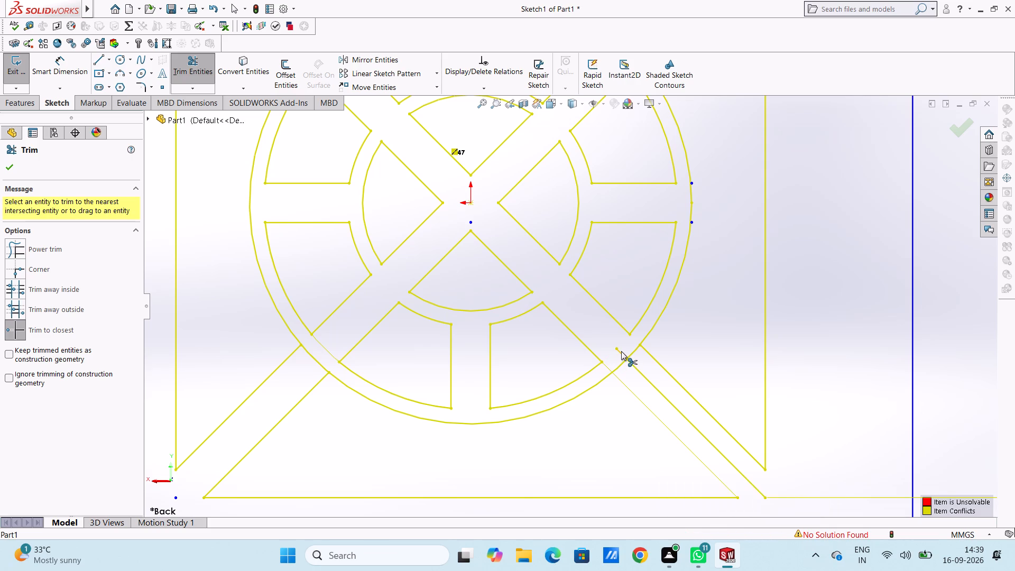
left_click(619, 354)
left_click(618, 351)
left_click(618, 351)
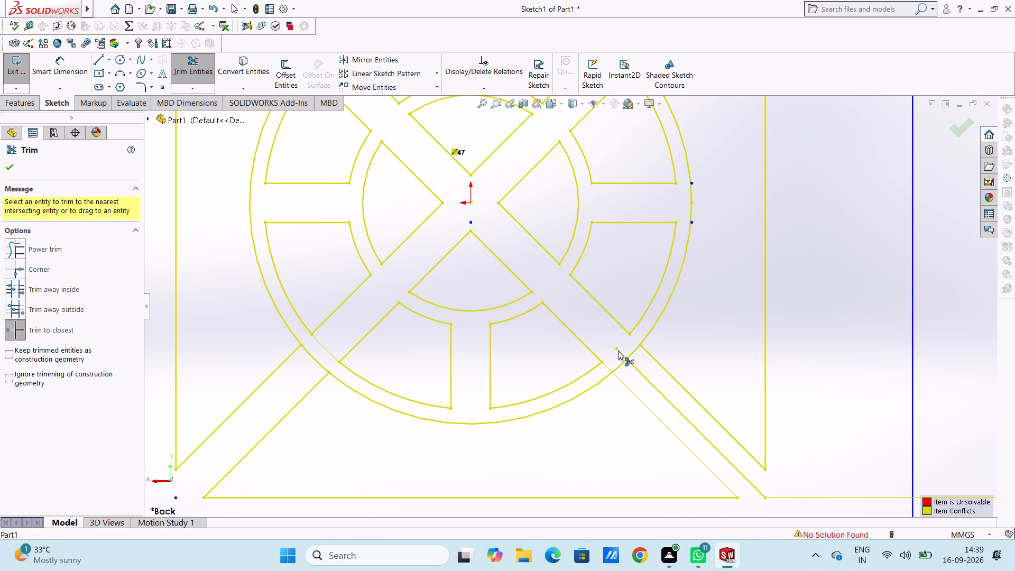
left_click(620, 350)
left_click(607, 366)
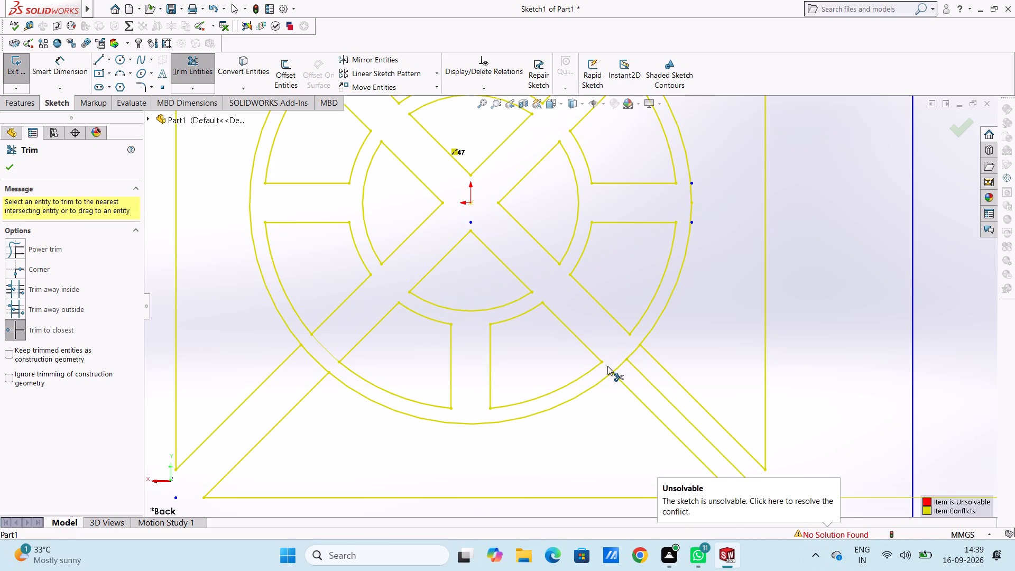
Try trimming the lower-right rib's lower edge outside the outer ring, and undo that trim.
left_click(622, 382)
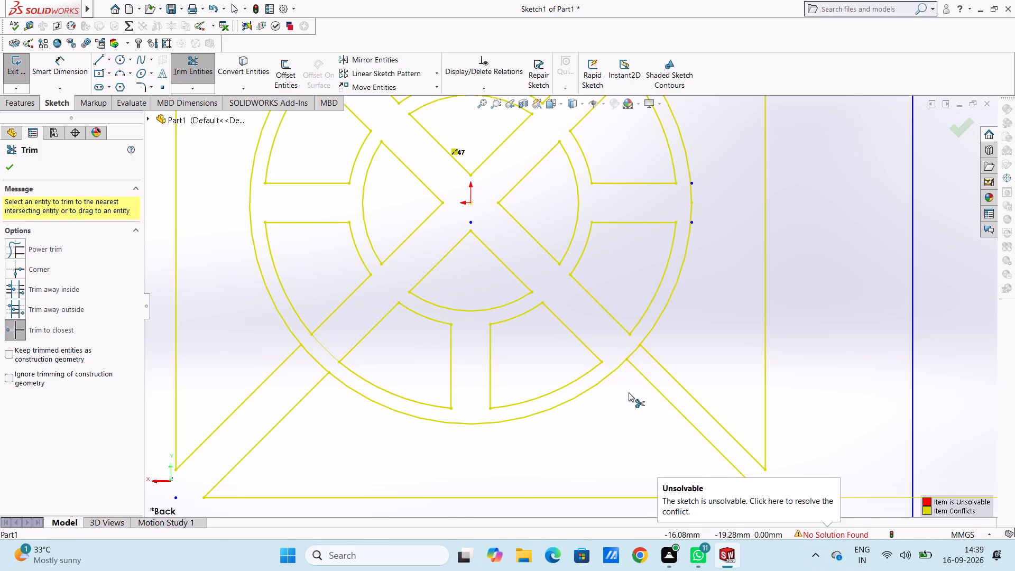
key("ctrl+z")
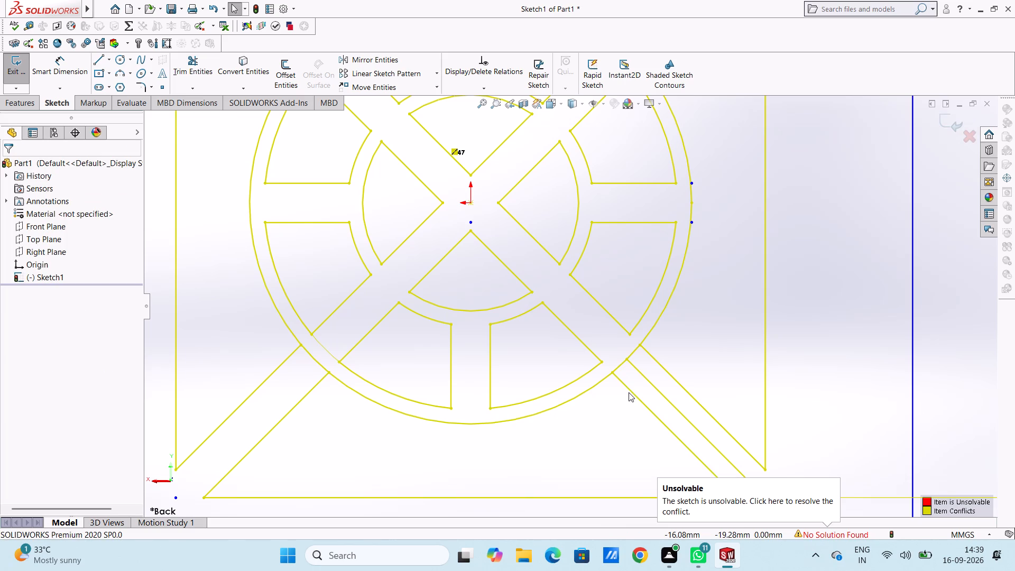
Trim the outer ring's outer arc across the lower-right rib and the rib's remaining centre line out to the square's corner.
left_click(182, 67)
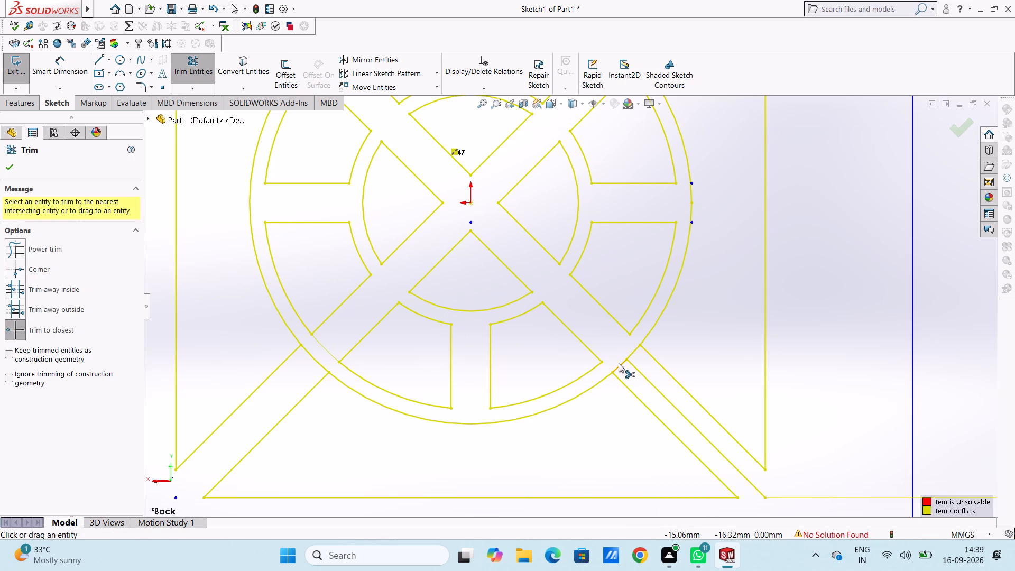
left_click(619, 365)
left_click(634, 366)
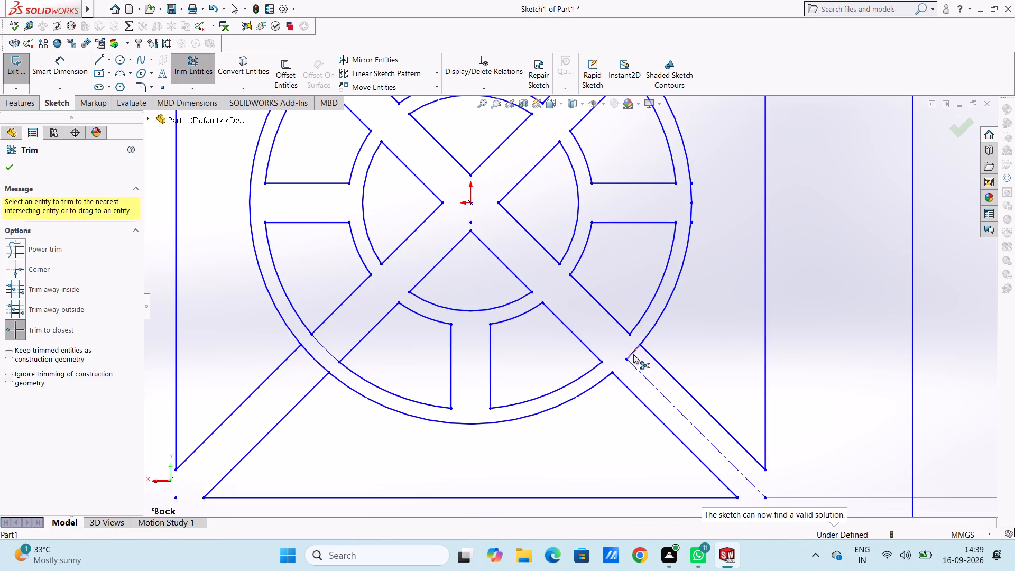
left_click(633, 353)
left_click(634, 365)
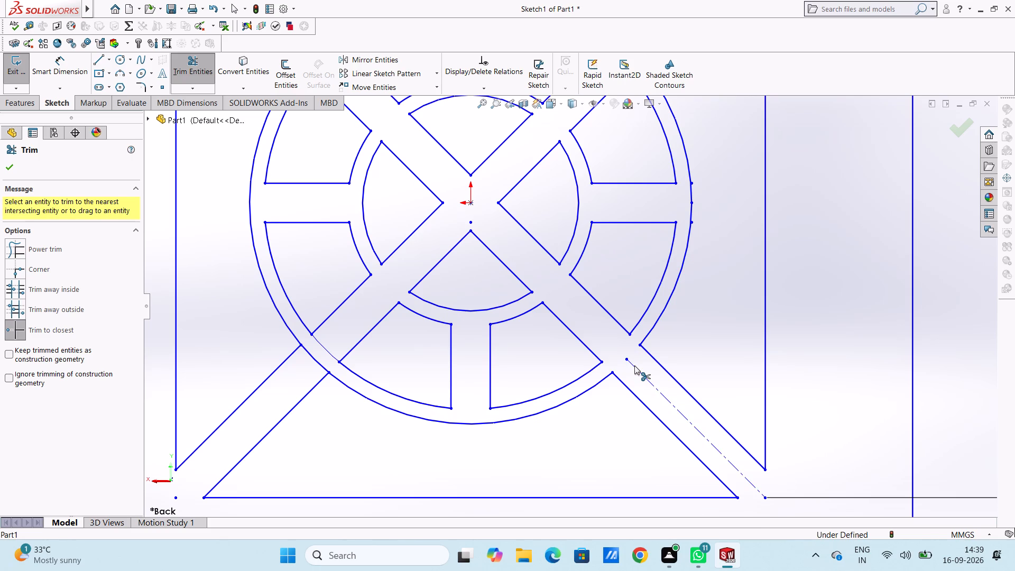
left_click(634, 365)
scroll(634, 365, "up", 4)
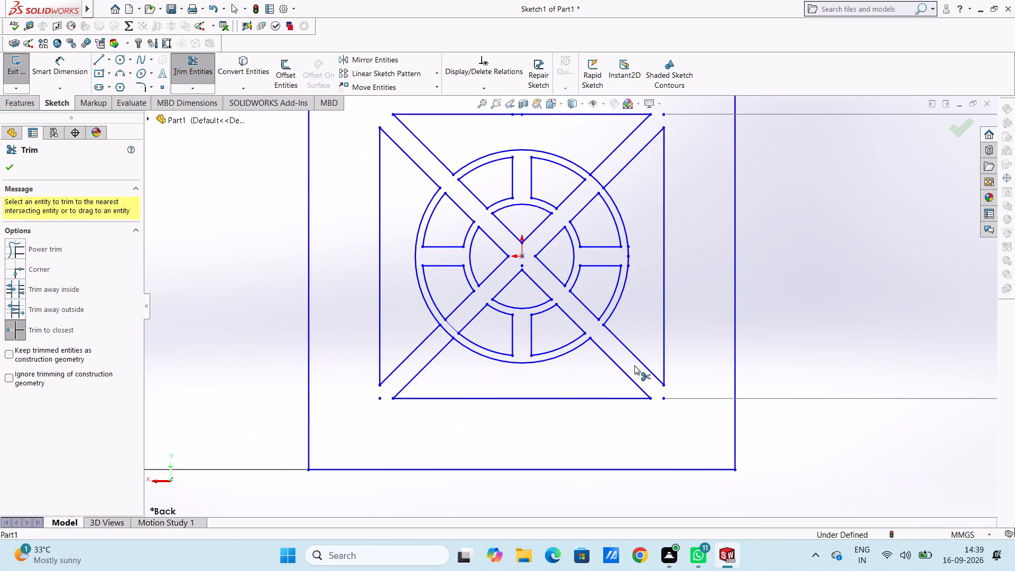
scroll(634, 365, "up", 3)
scroll(516, 179, "down", 2)
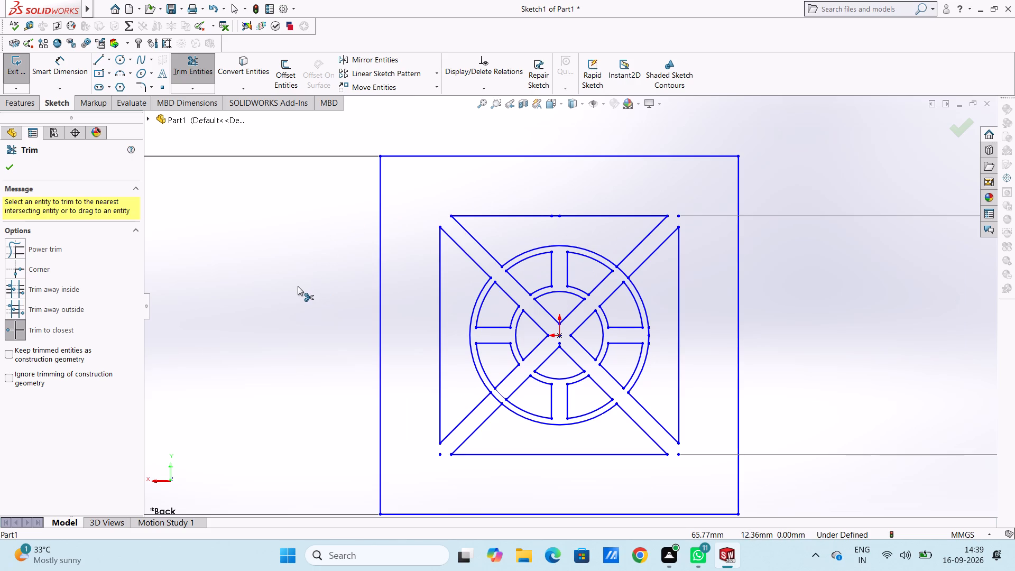
key("Escape")
key("Escape")
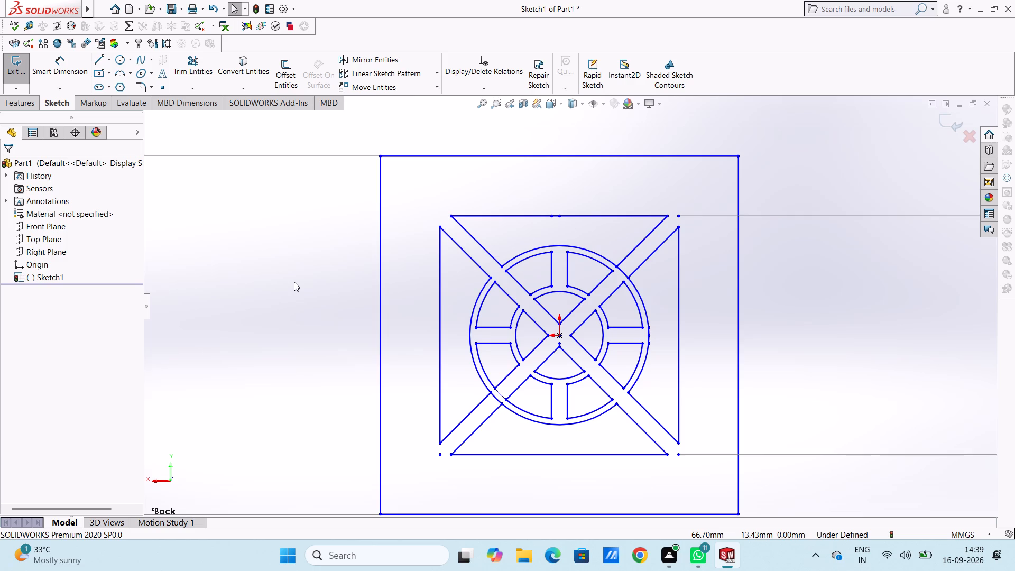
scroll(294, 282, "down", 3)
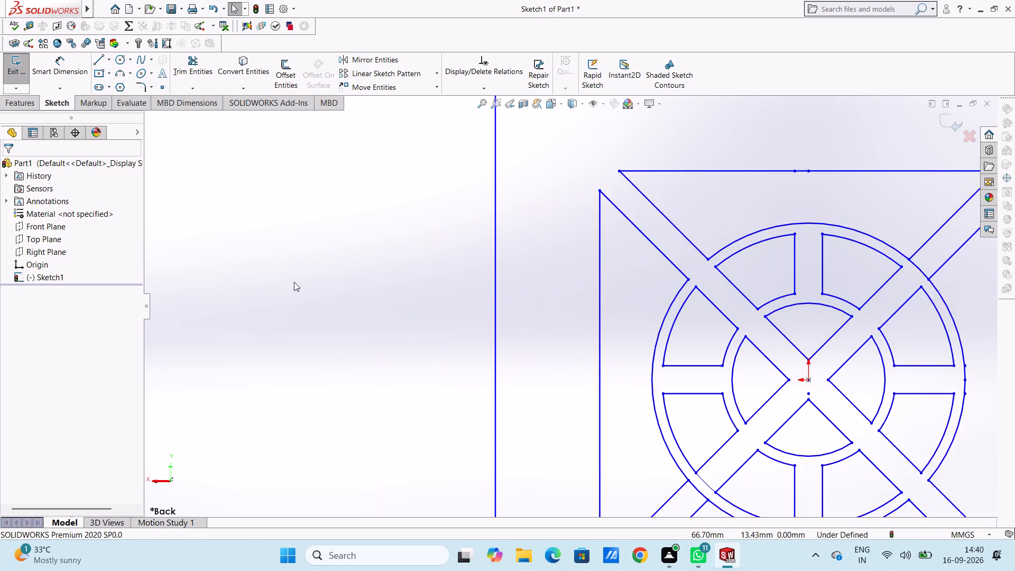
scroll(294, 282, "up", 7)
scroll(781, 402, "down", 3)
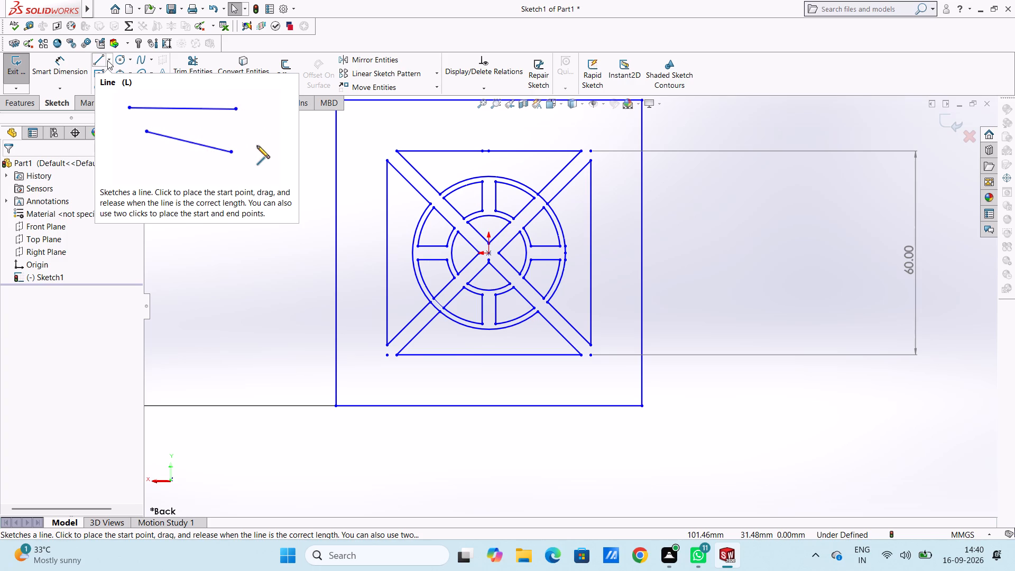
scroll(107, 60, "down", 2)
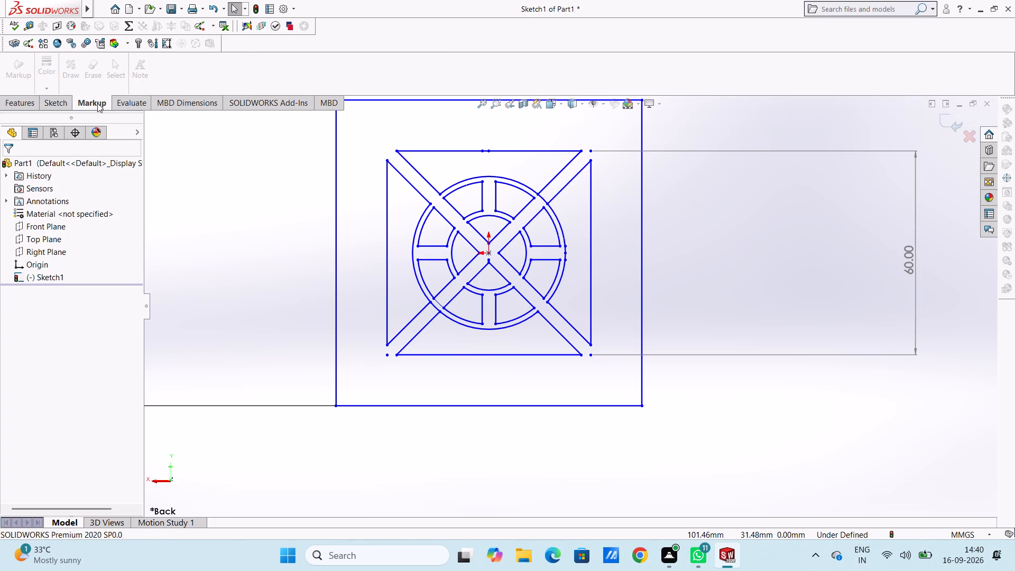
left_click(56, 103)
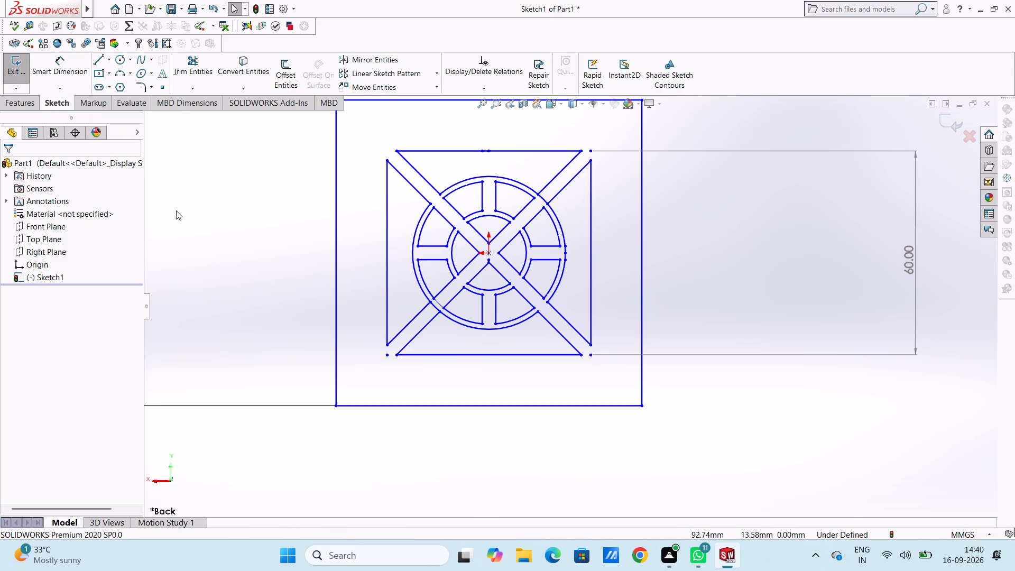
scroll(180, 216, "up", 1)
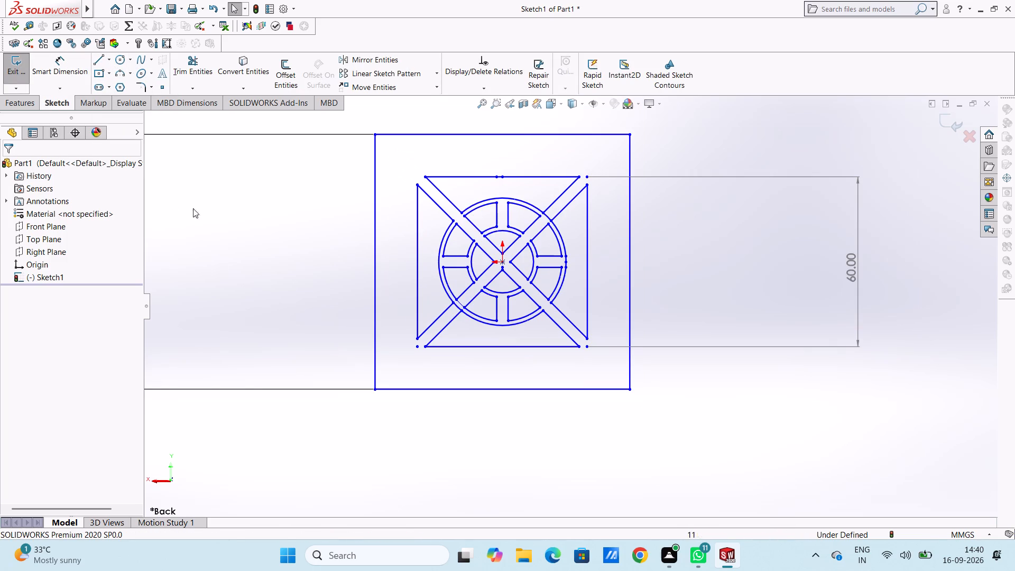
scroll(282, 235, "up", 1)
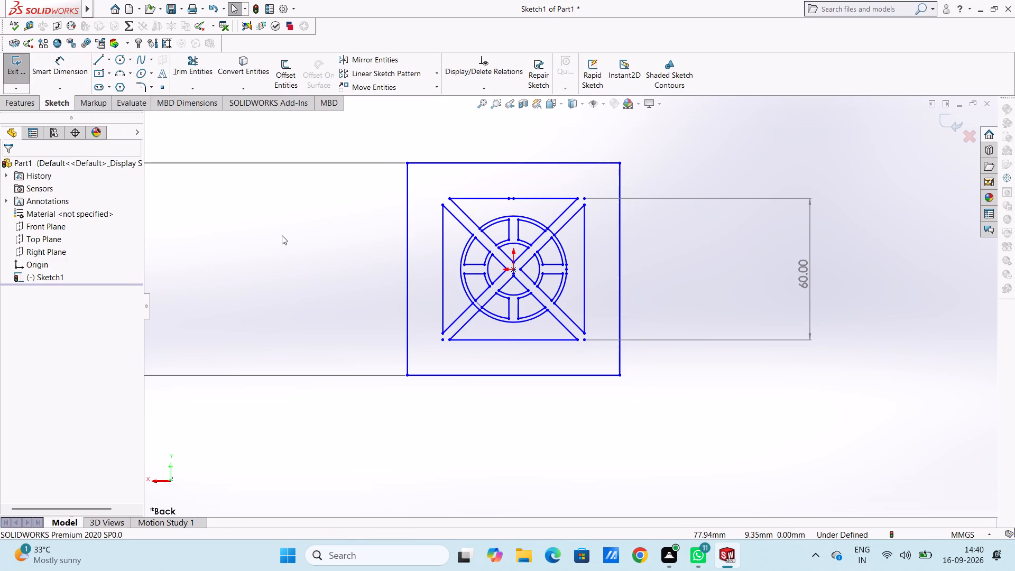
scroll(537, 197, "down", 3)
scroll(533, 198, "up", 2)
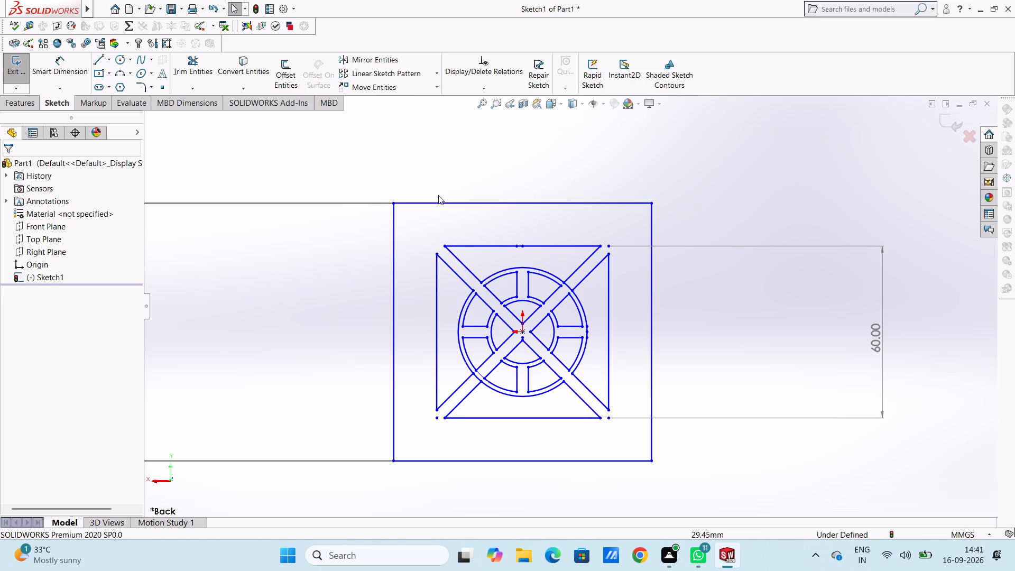
Sketch a midpoint line along the outer square's bottom edge, centred below the origin and extending 25 mm to each side.
left_click(109, 61)
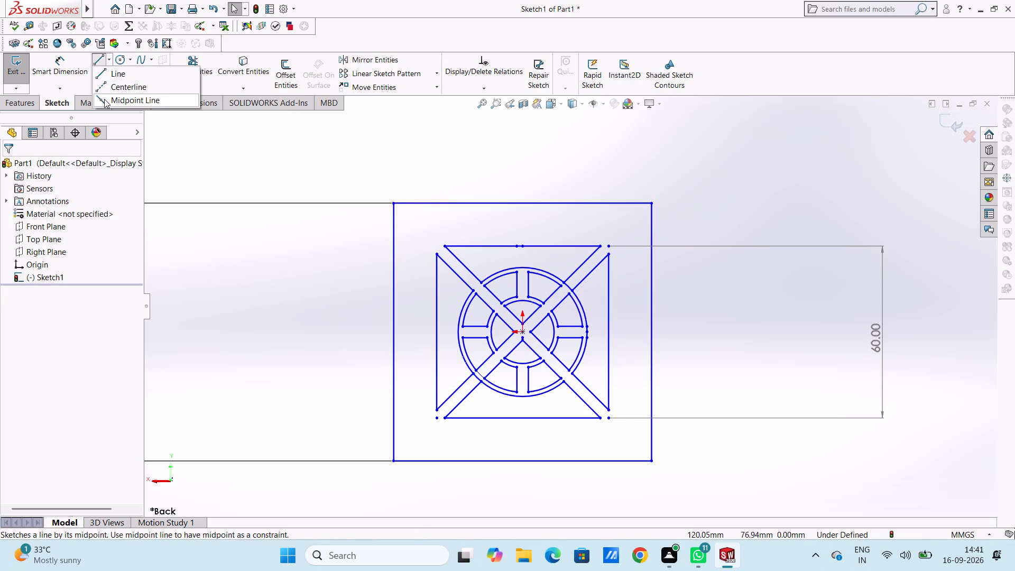
left_click(104, 100)
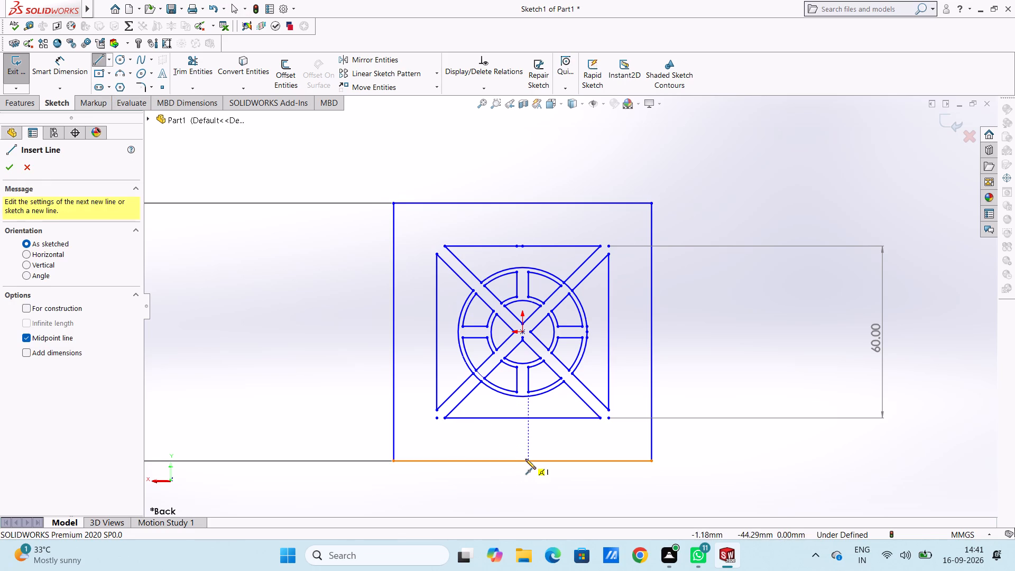
left_click(523, 460)
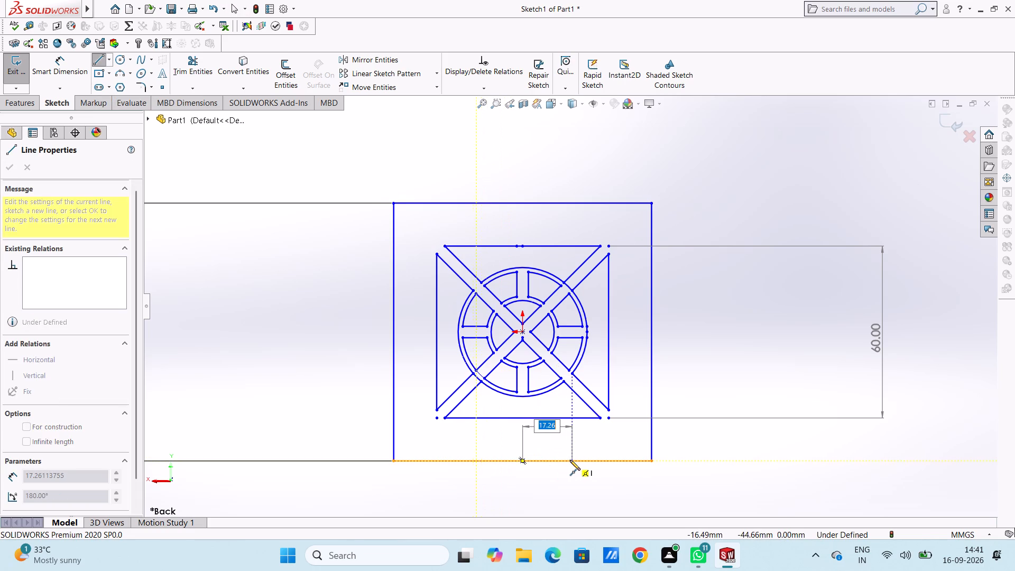
type("25")
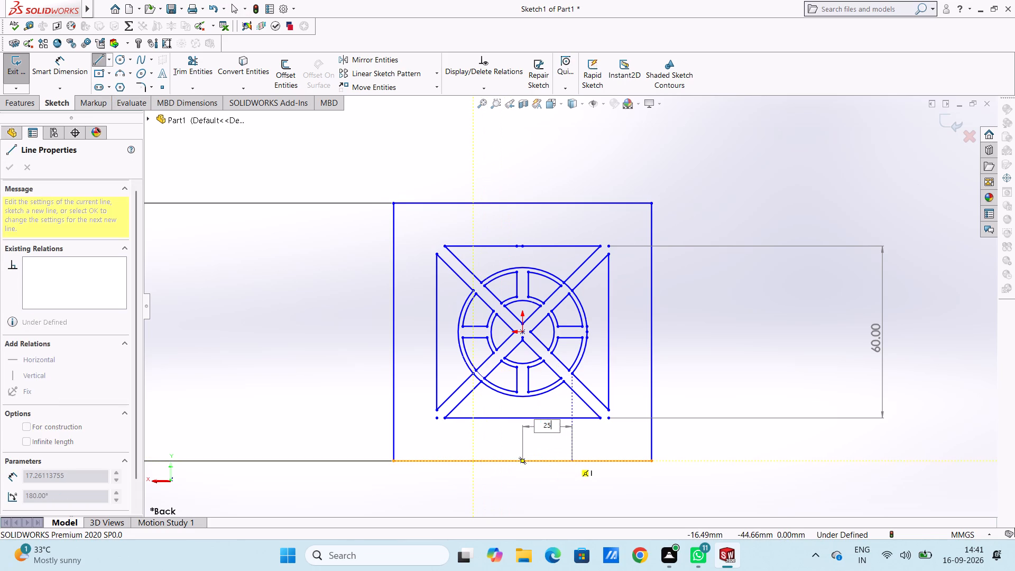
key("Return")
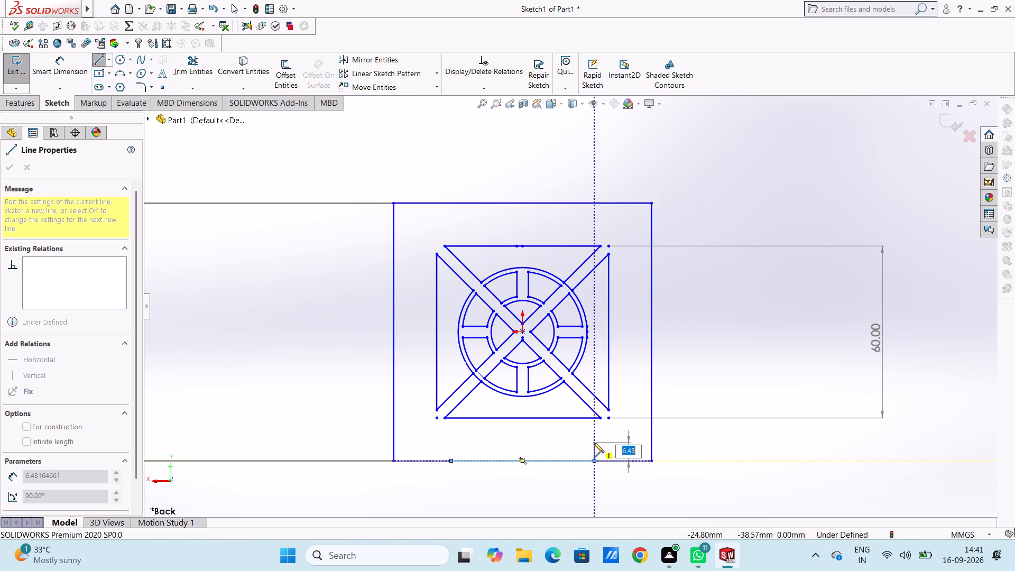
key("Escape")
key("Escape")
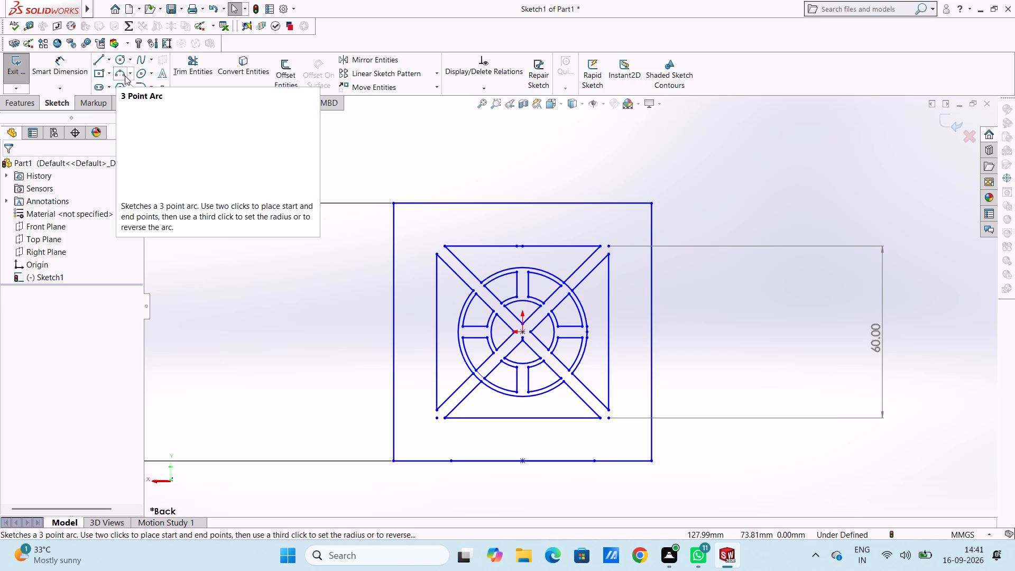
Sketch a 10 mm high open rectangle of three lines on the ends of the 50 mm line along the outer square's bottom edge.
left_click(97, 56)
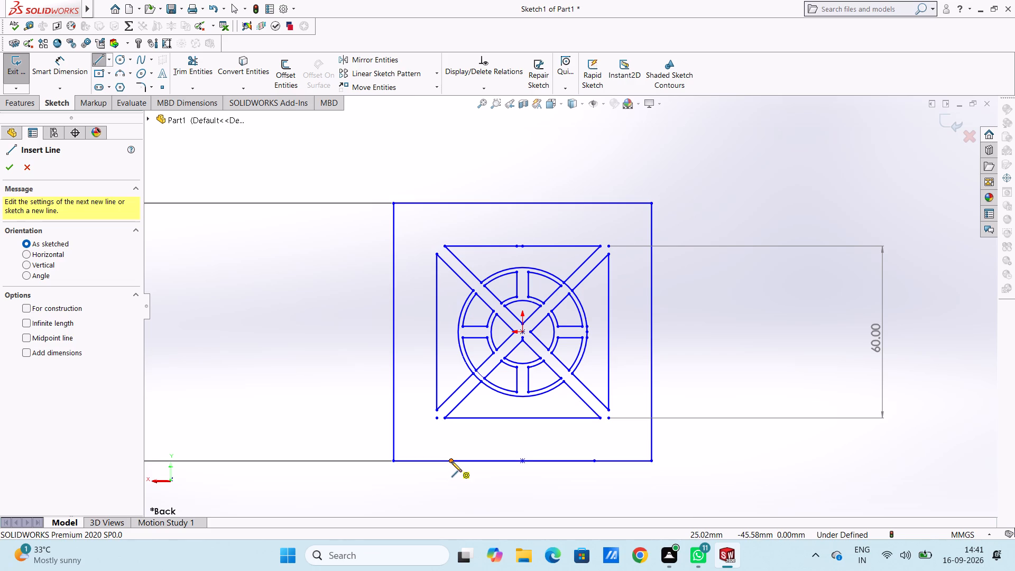
left_click(451, 461)
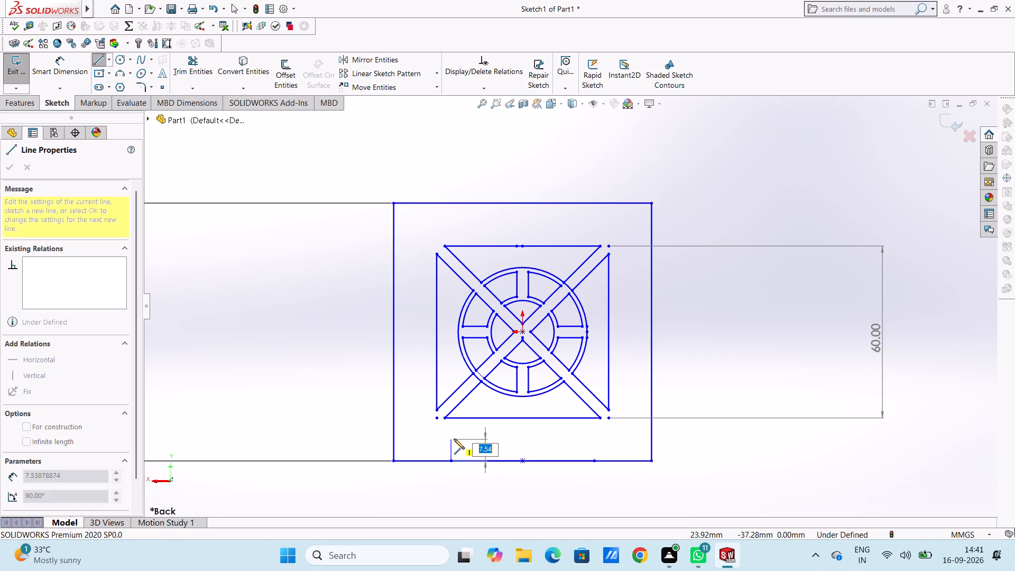
type("10")
key("Return")
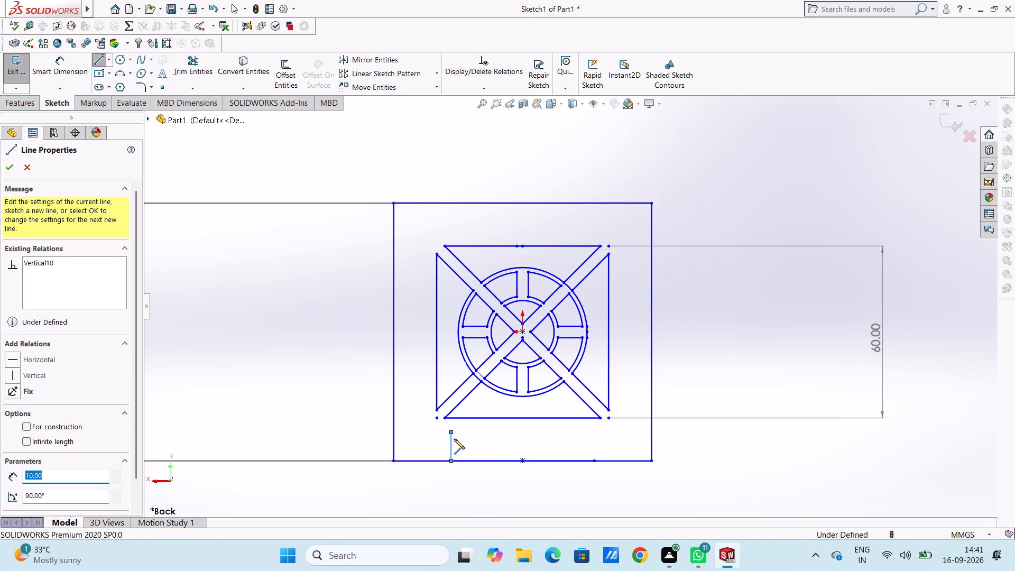
left_click(592, 432)
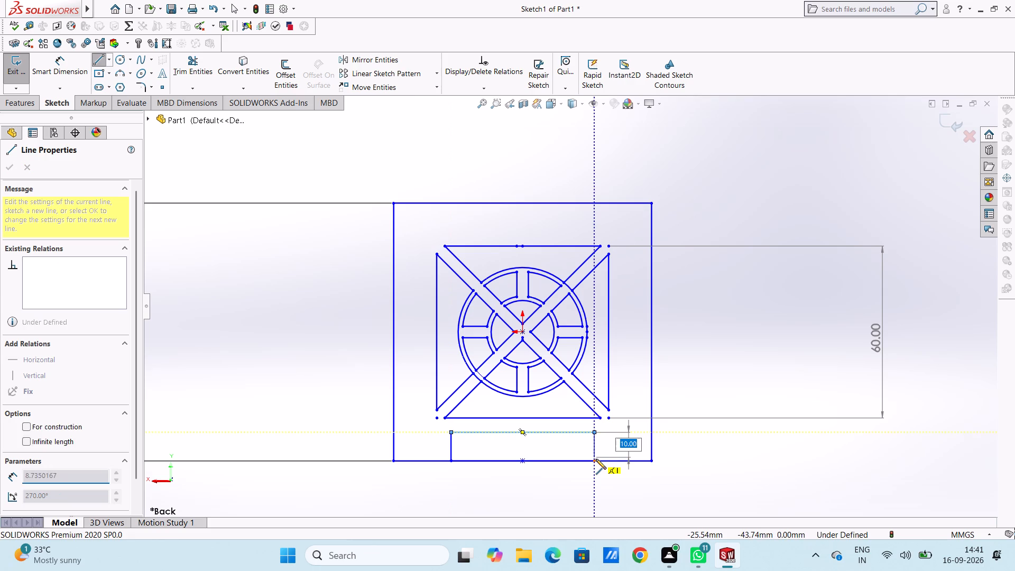
left_click(596, 459)
key("Escape")
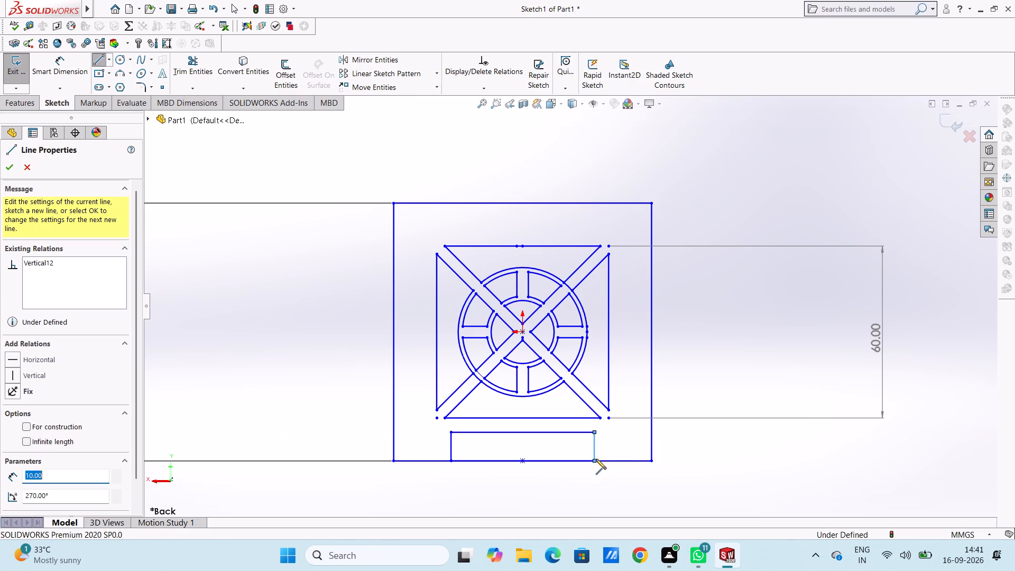
key("Escape")
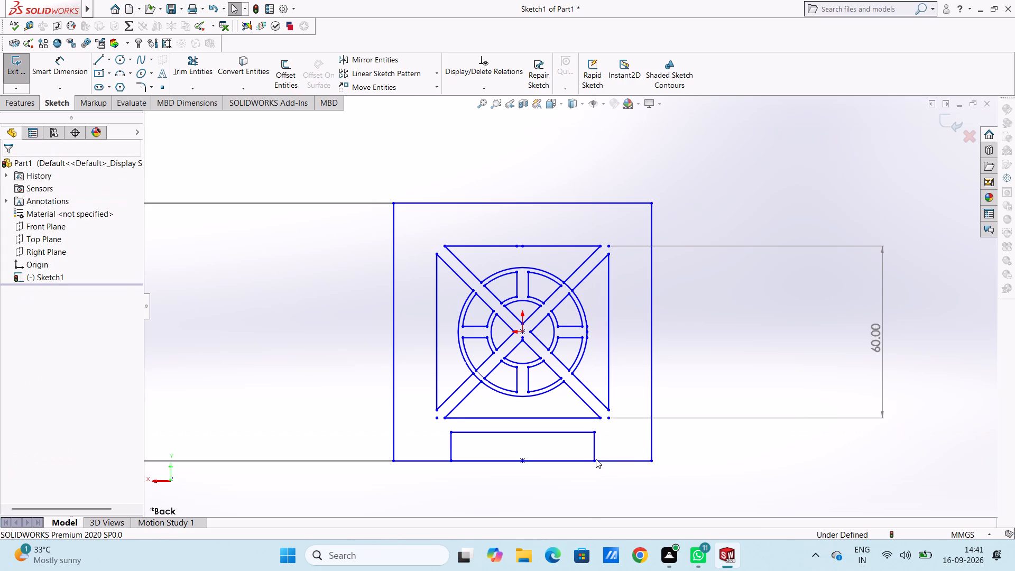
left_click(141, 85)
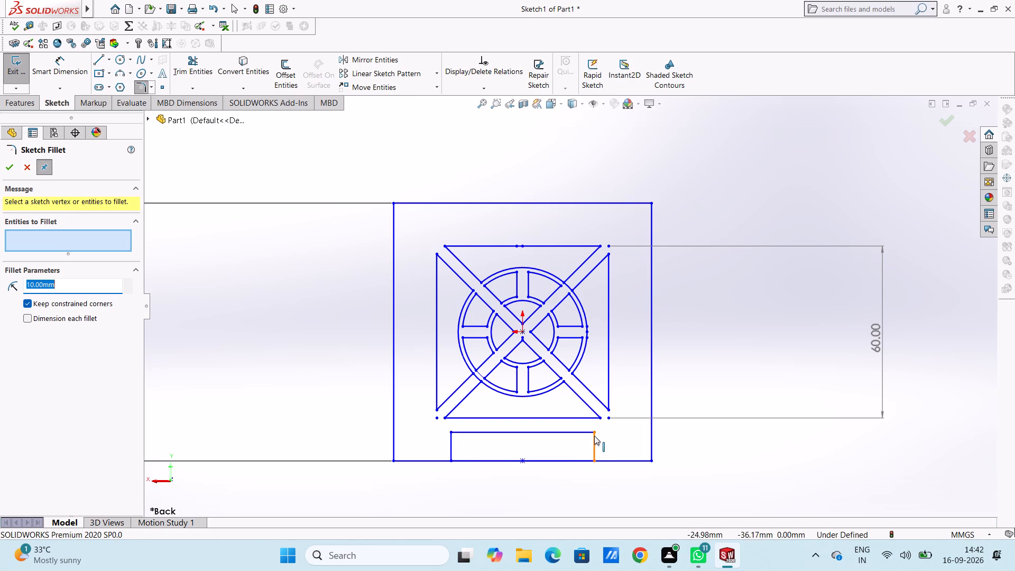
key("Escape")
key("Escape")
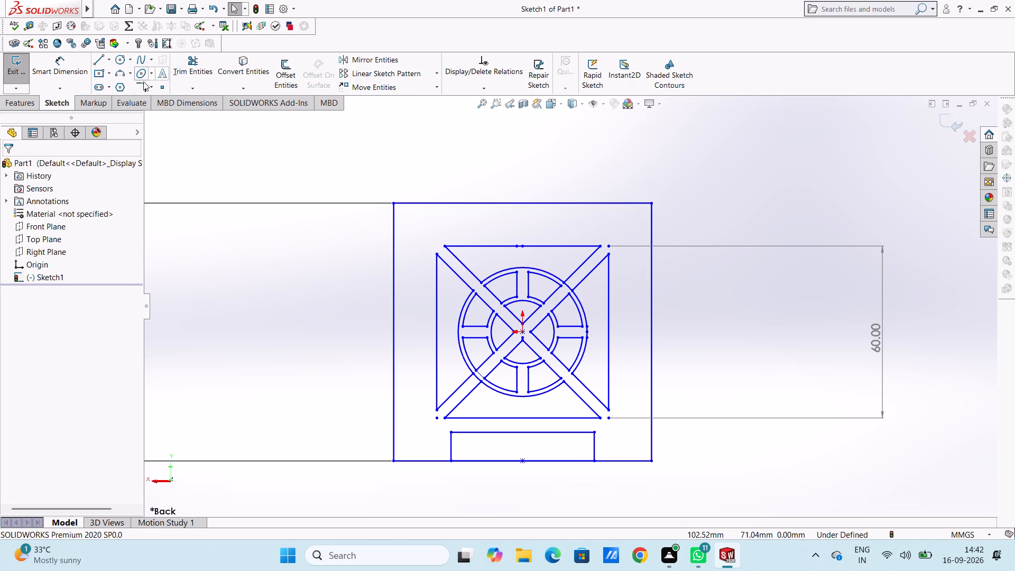
Sketch three-point arcs of 5 mm radius across both upper corners of the bottom rectangle, from its top edge to its sides.
left_click(122, 71)
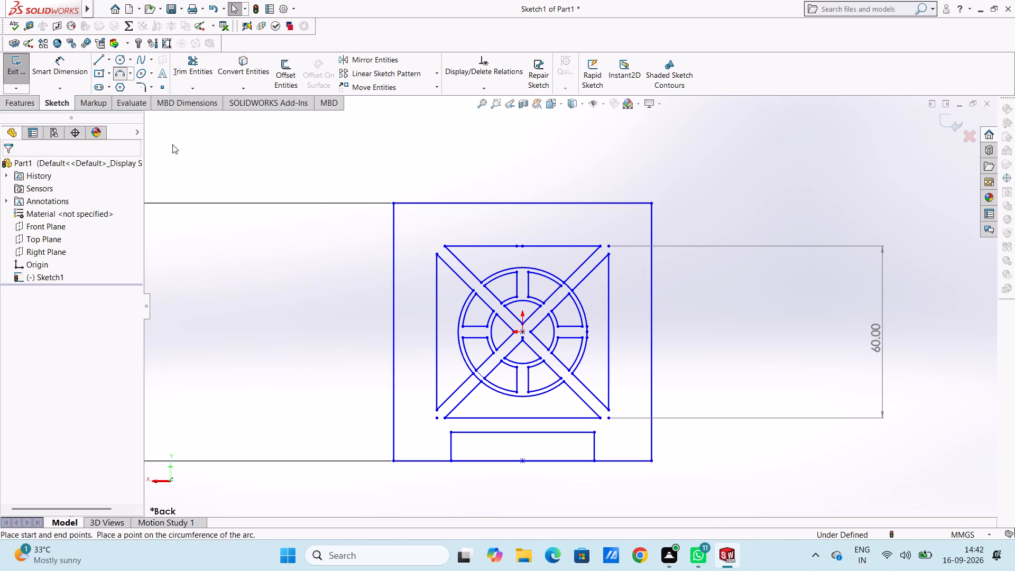
left_click(471, 431)
left_click(451, 445)
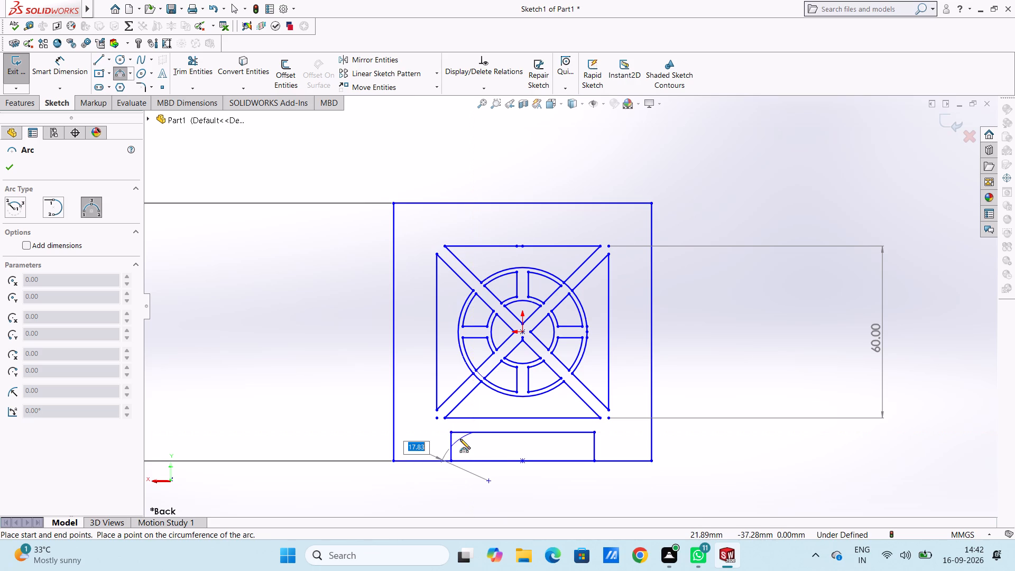
key("5")
key("Return")
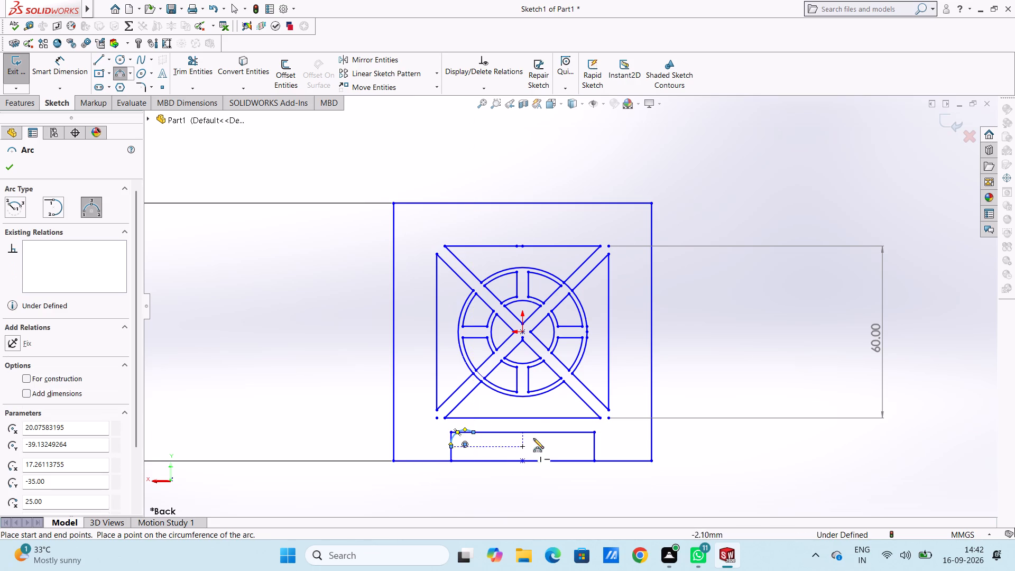
left_click(574, 432)
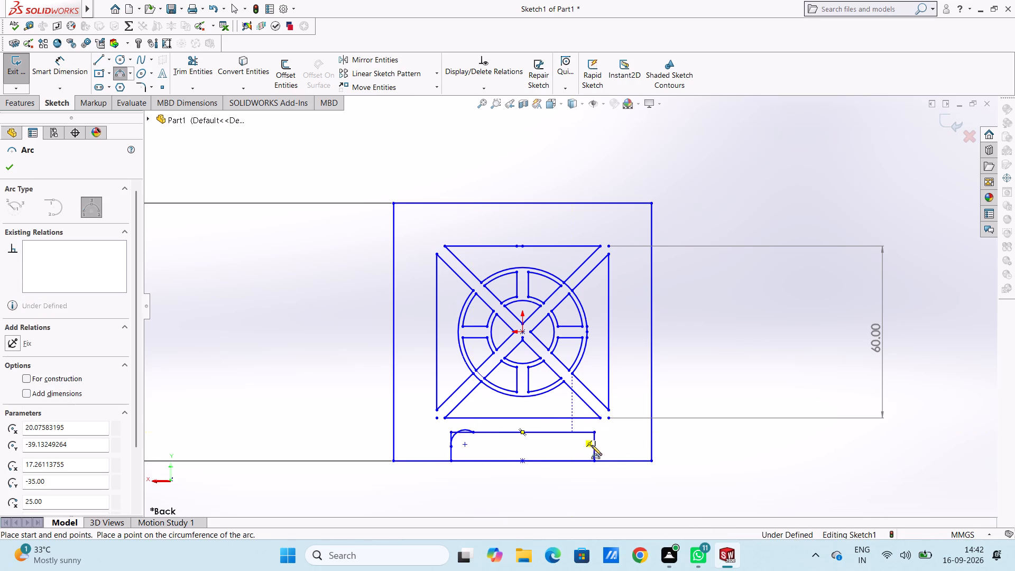
left_click(594, 447)
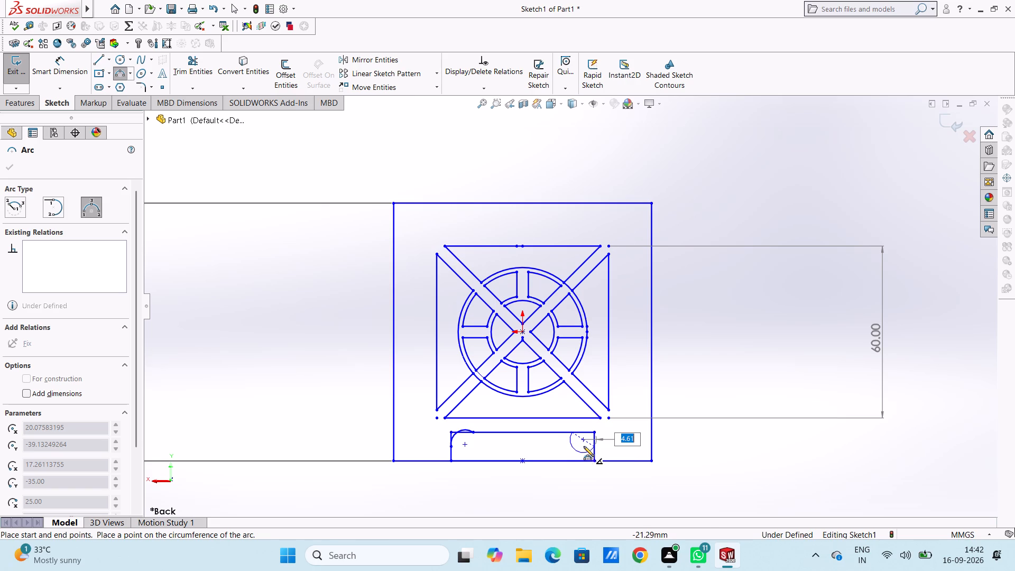
key("5")
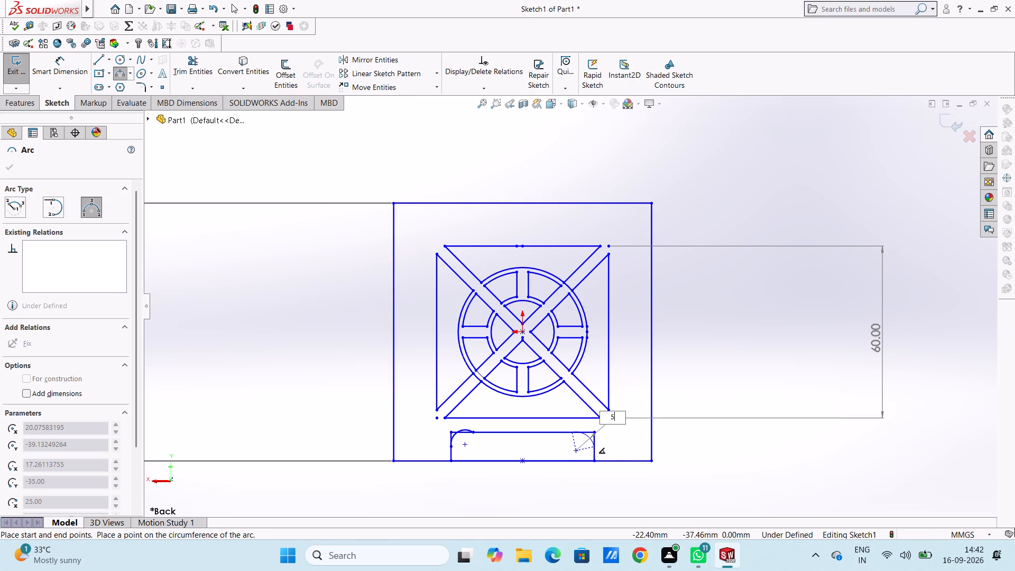
key("Return")
key("Escape")
key("Escape")
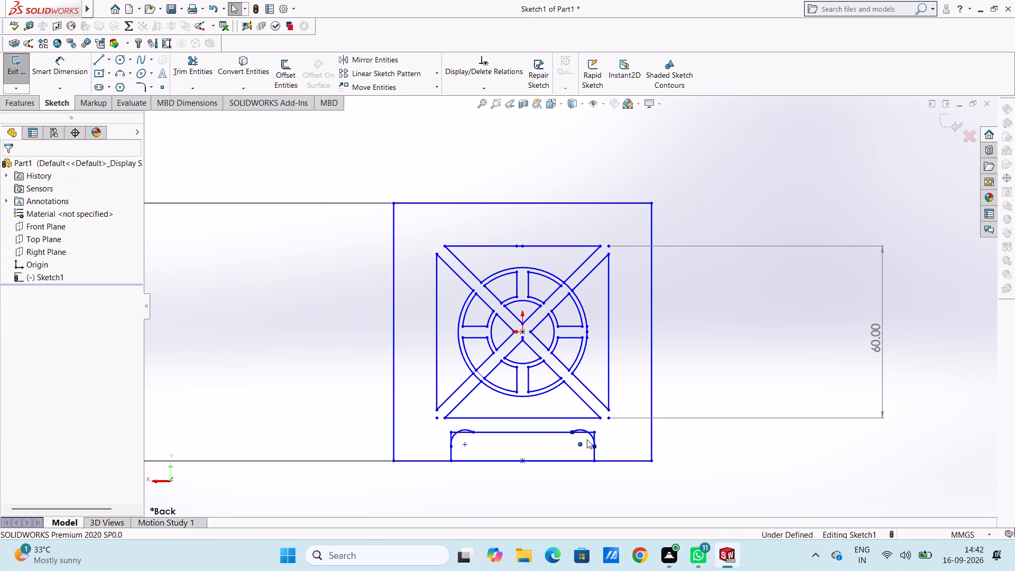
Dimension the bottom rectangle's left side and the distance from its lower-left corner to the bottom edge's midpoint.
left_click(54, 68)
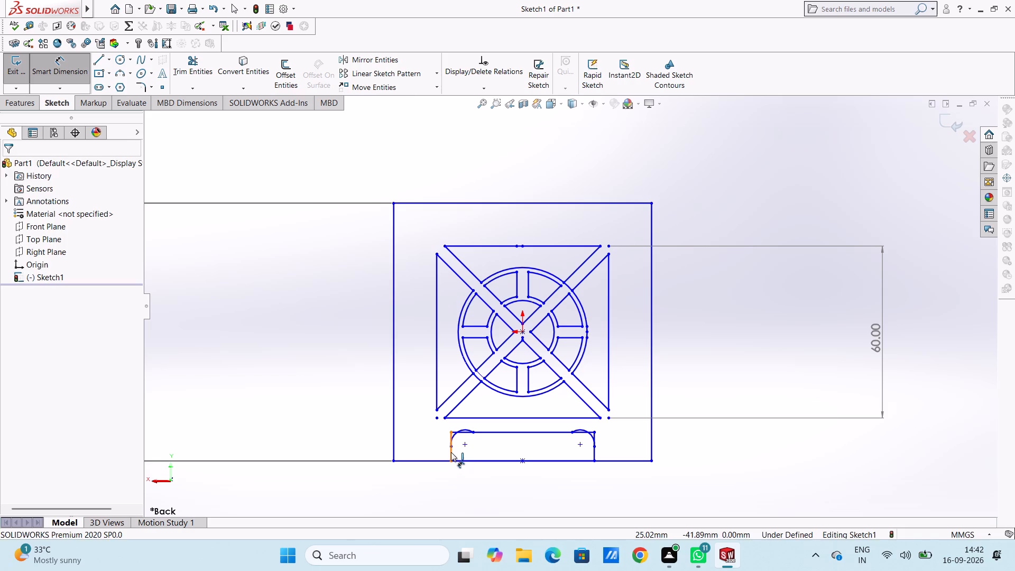
left_click(451, 452)
left_click(287, 427)
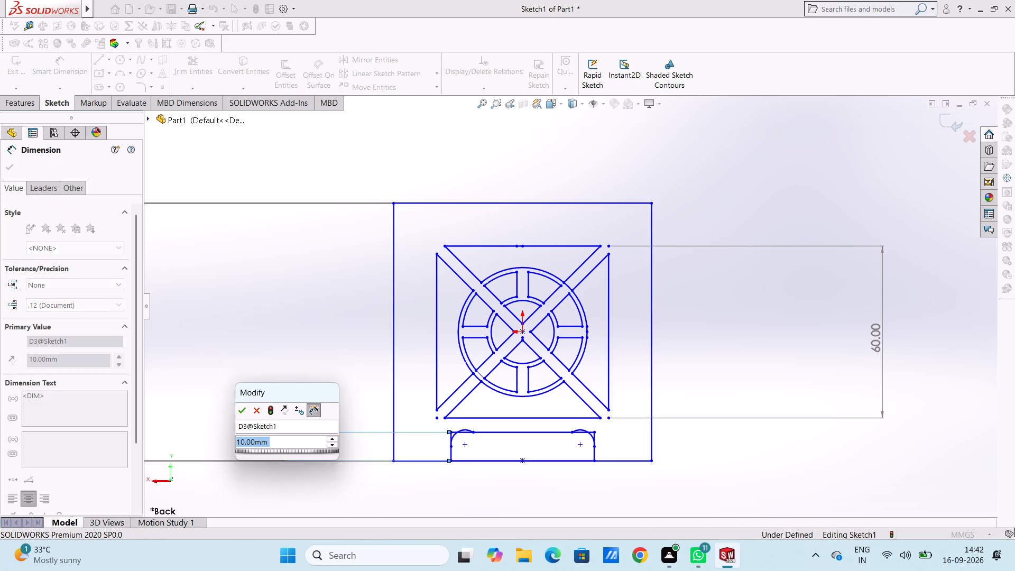
left_click(242, 412)
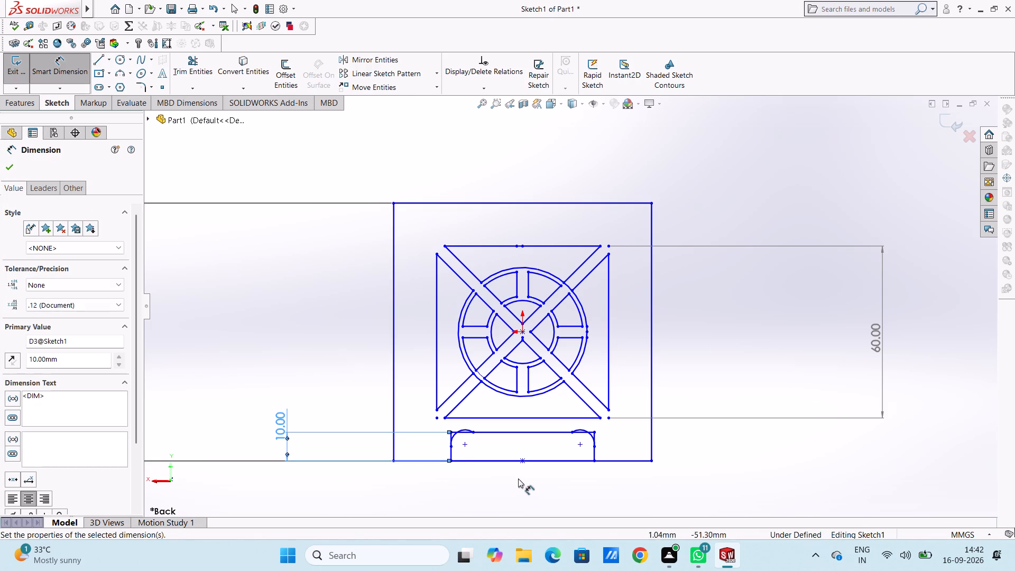
left_click(453, 461)
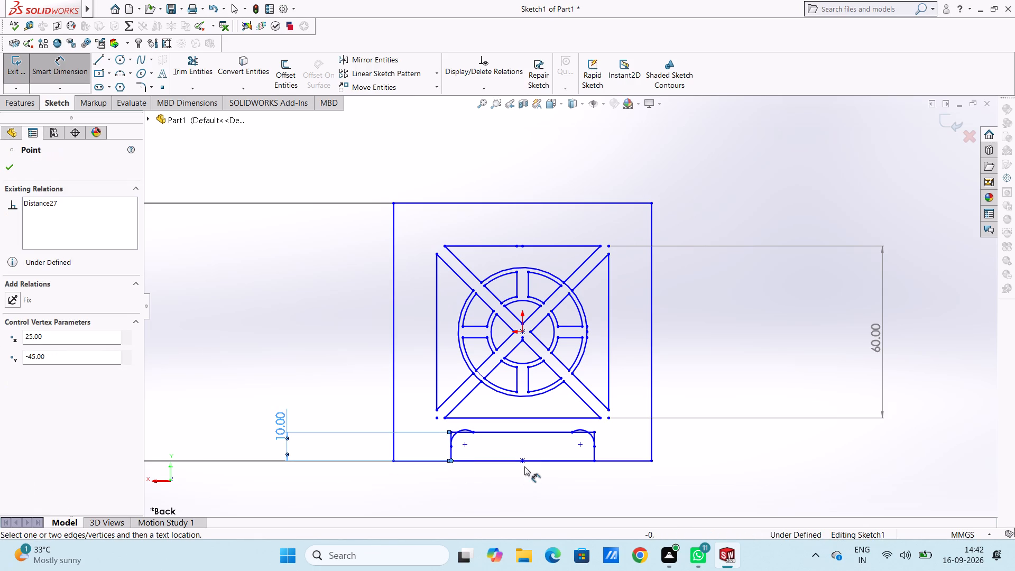
left_click(524, 463)
left_click(506, 496)
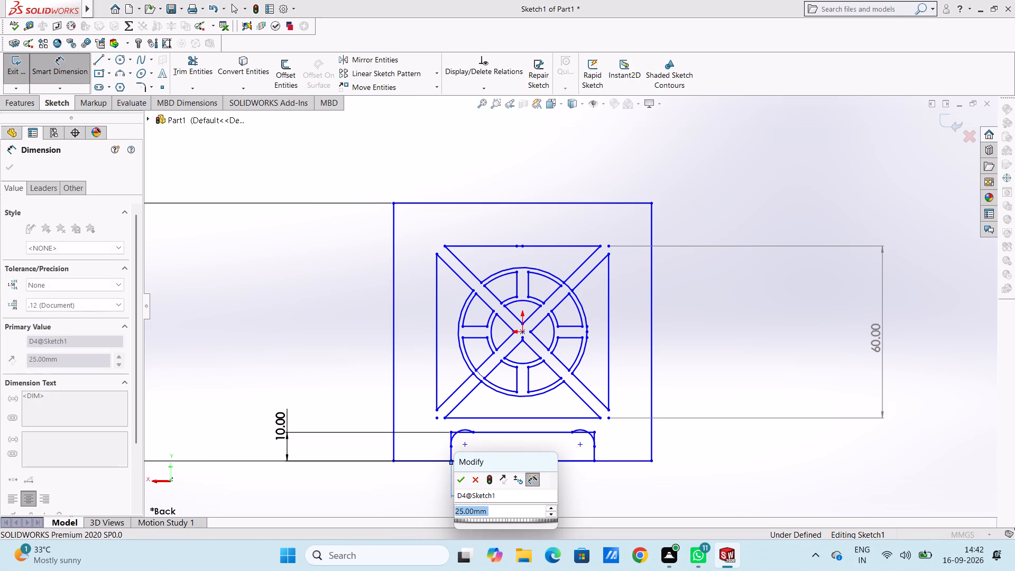
left_click(463, 480)
left_click(564, 492)
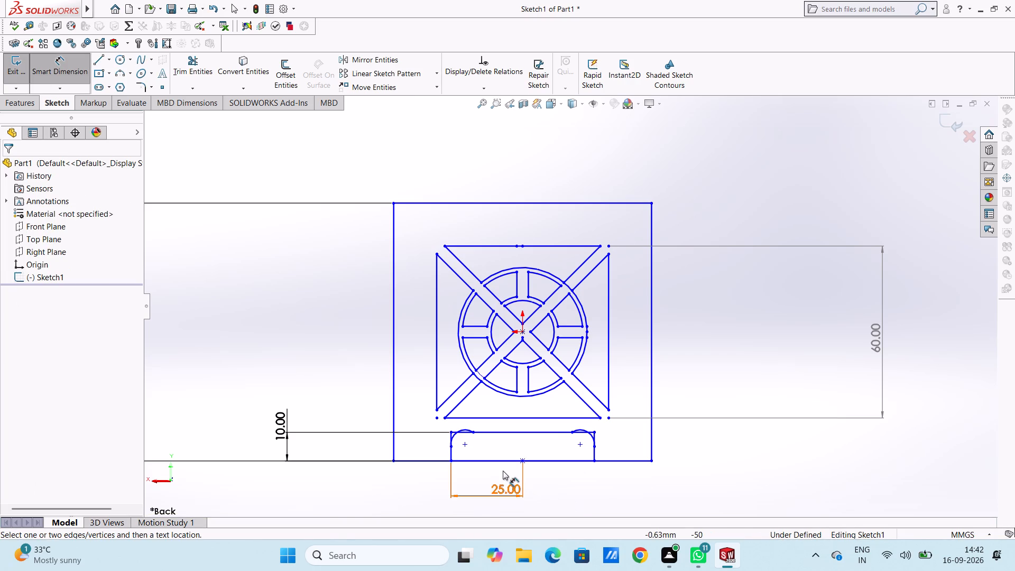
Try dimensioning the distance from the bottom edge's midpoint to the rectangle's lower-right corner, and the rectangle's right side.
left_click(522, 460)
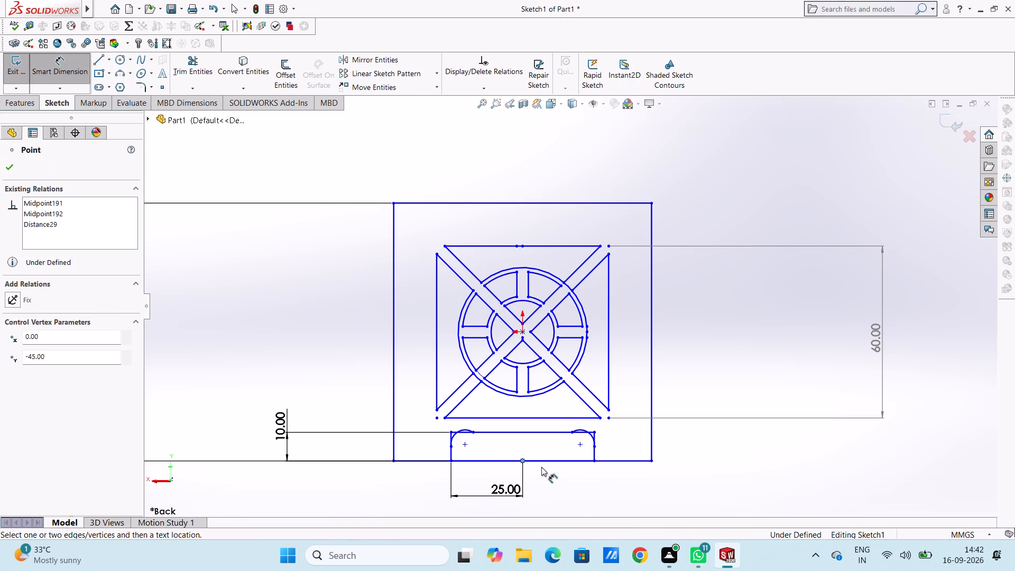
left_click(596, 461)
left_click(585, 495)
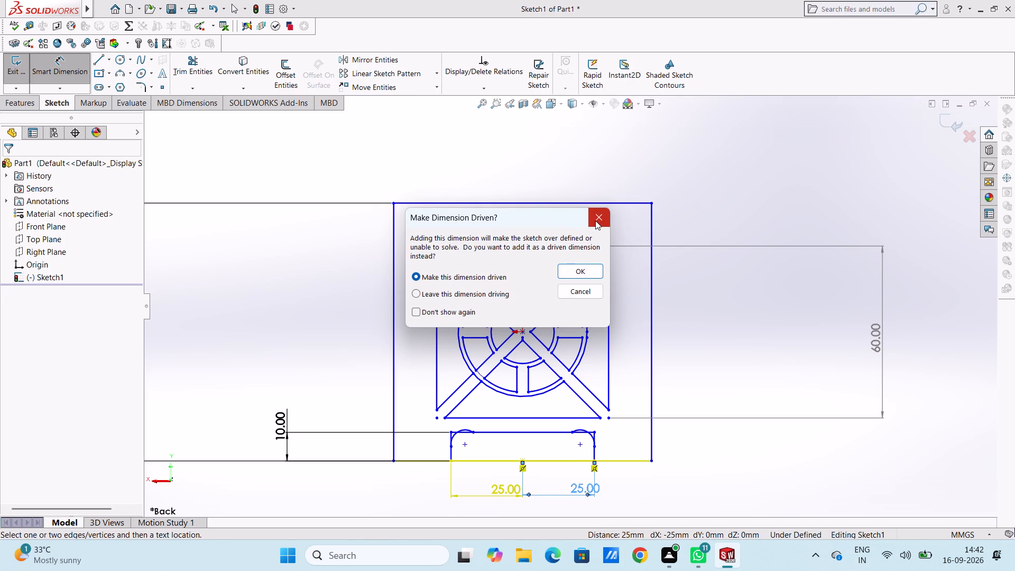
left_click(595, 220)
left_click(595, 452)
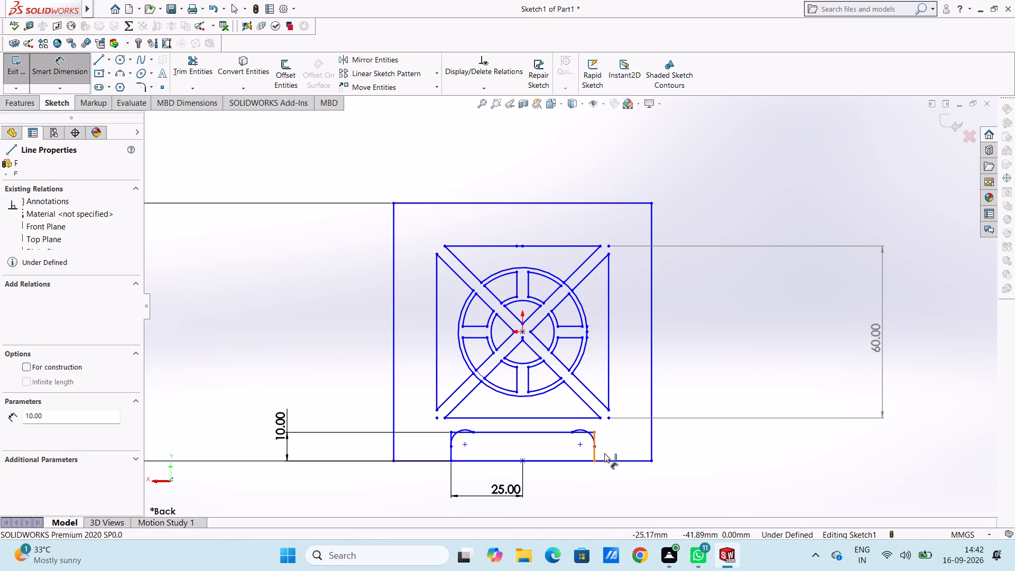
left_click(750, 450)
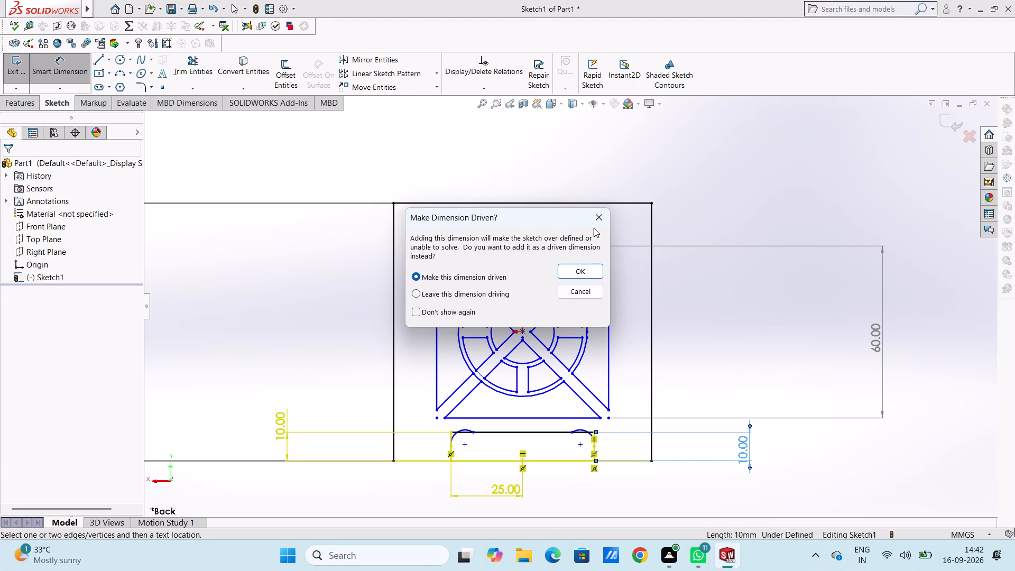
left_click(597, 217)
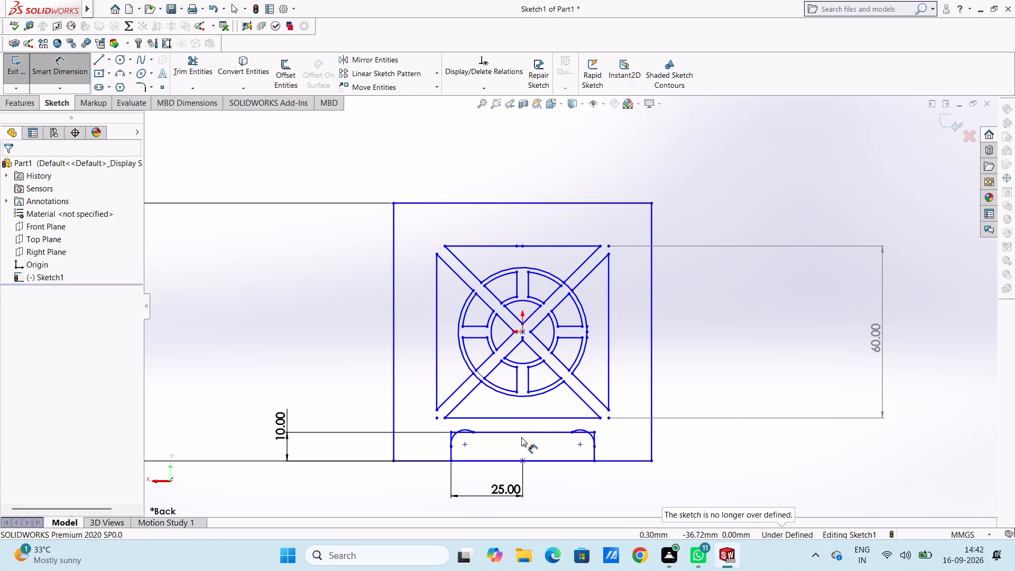
Add radius dimensions to the two corner arcs of the bottom rectangle.
left_click(457, 436)
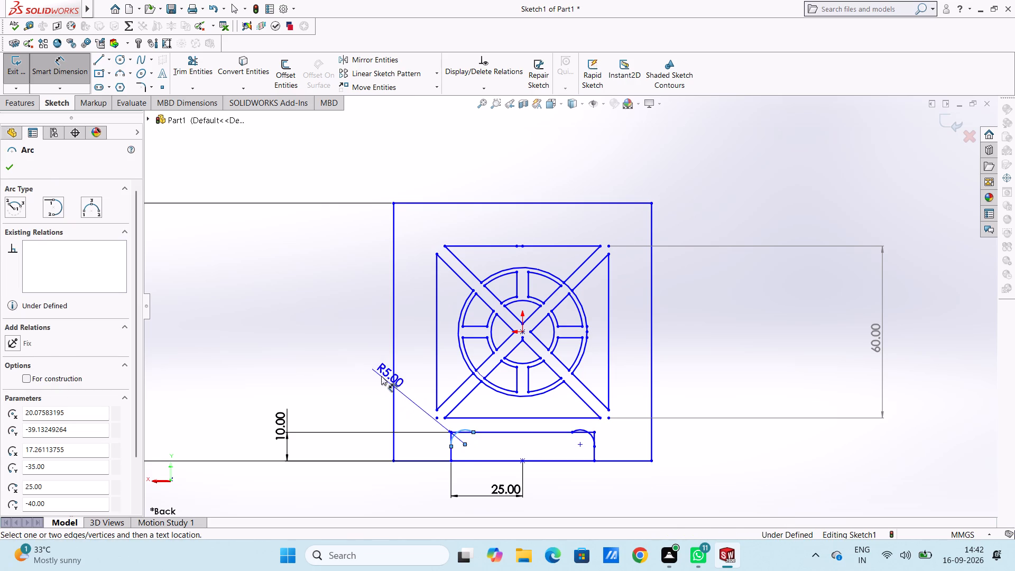
left_click(301, 314)
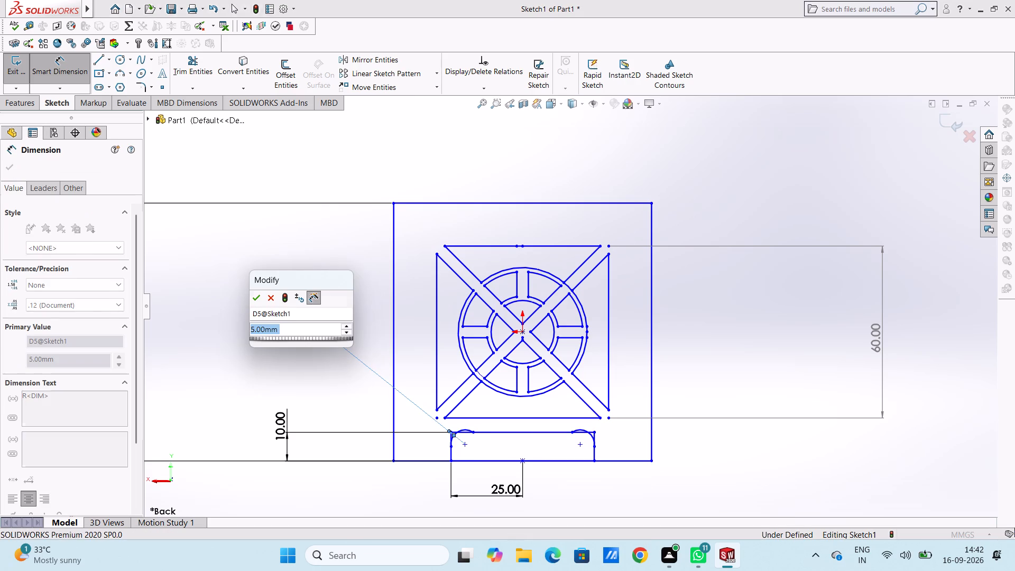
left_click(256, 301)
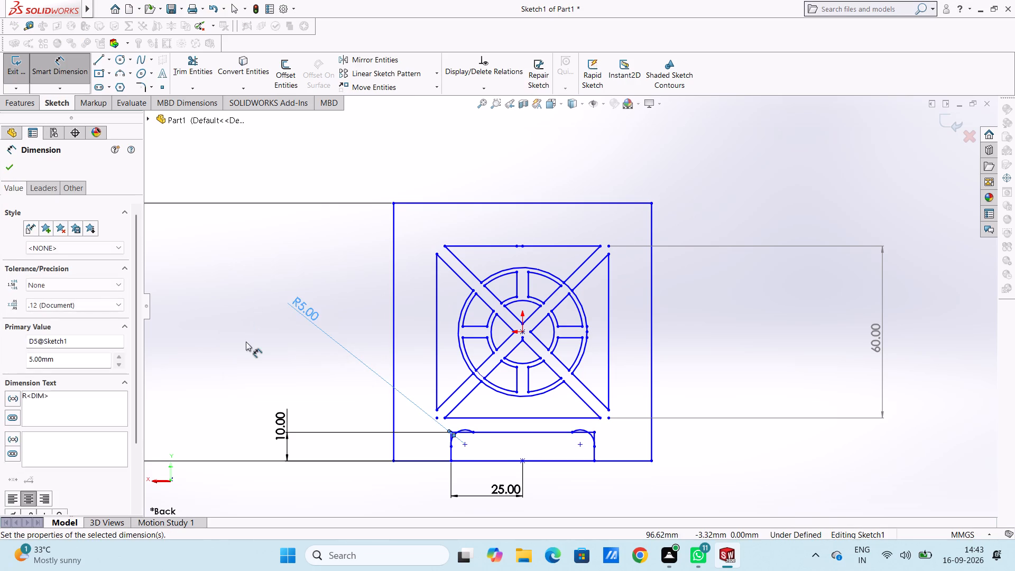
left_click(246, 342)
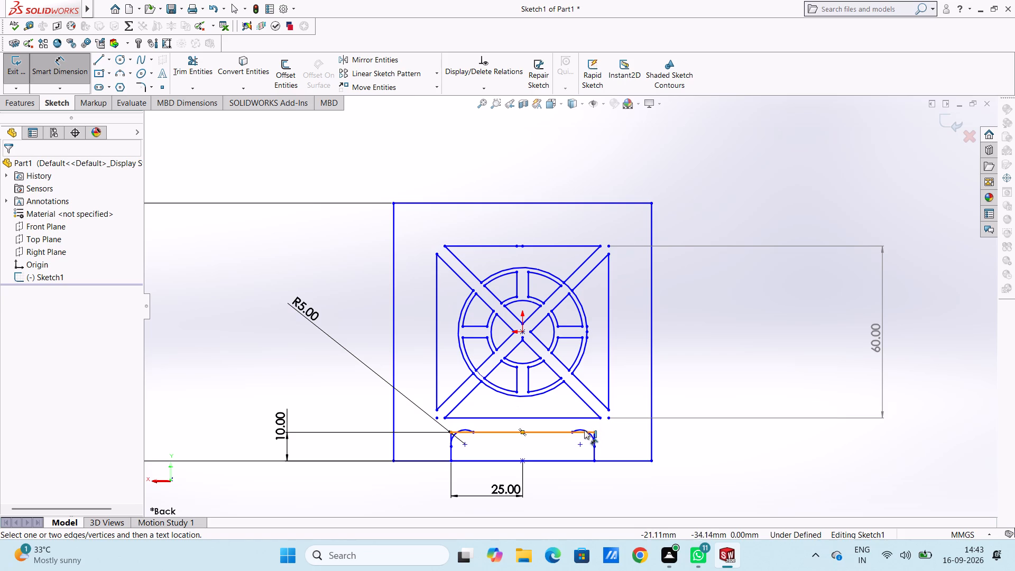
scroll(588, 428, "down", 3)
left_click(589, 419)
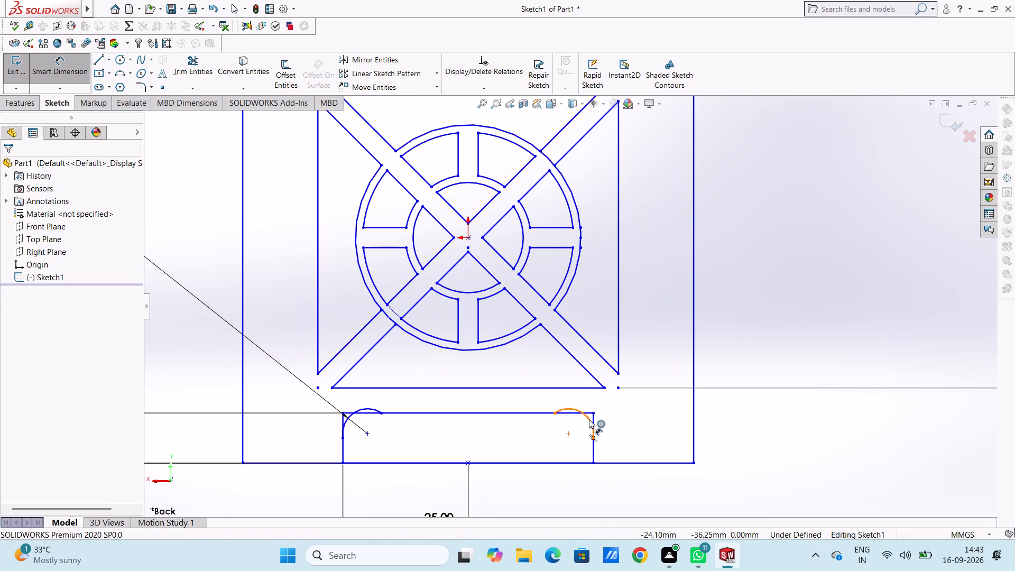
left_click(758, 202)
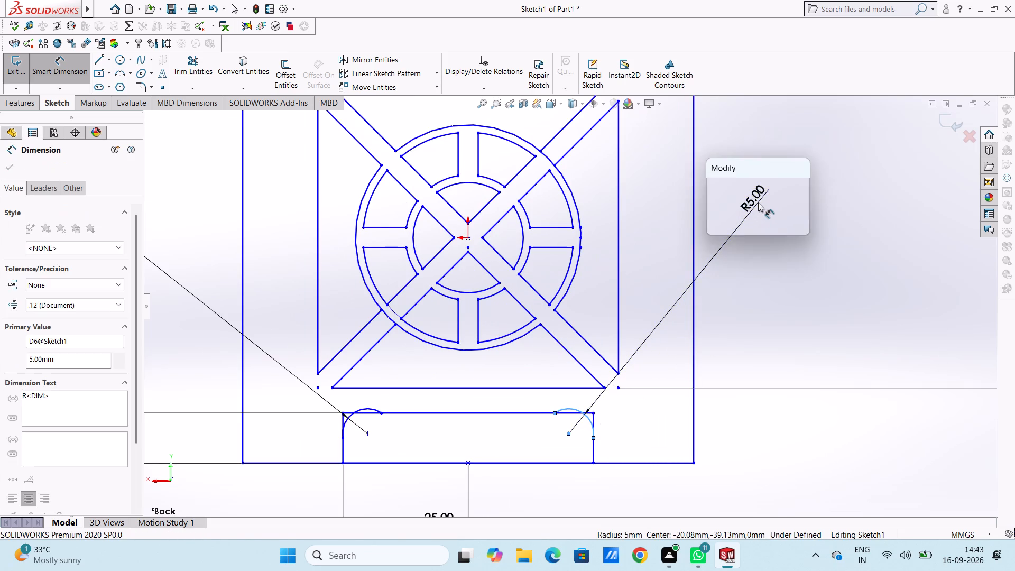
left_click(714, 187)
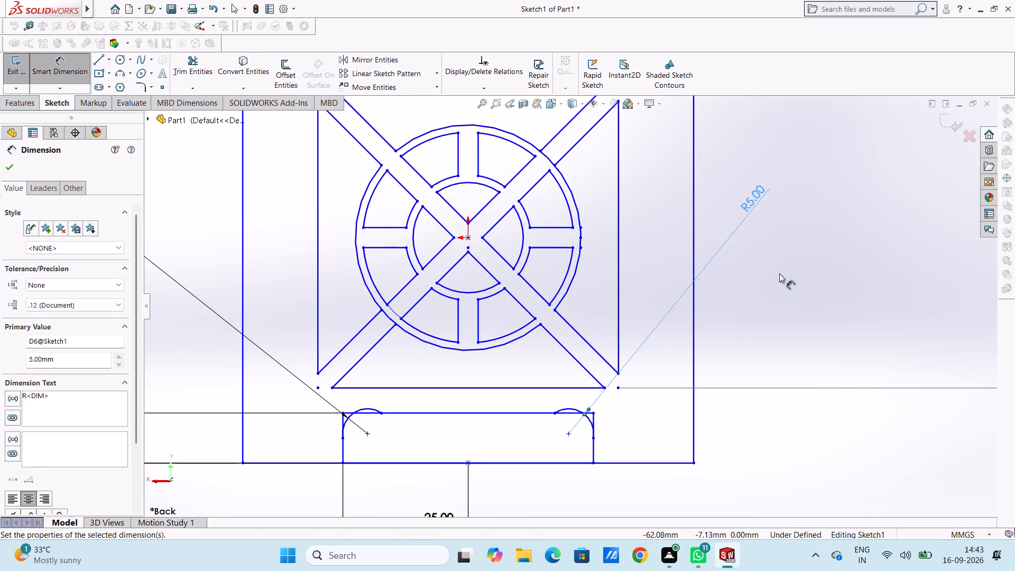
left_click(780, 273)
key("Escape")
key("Escape")
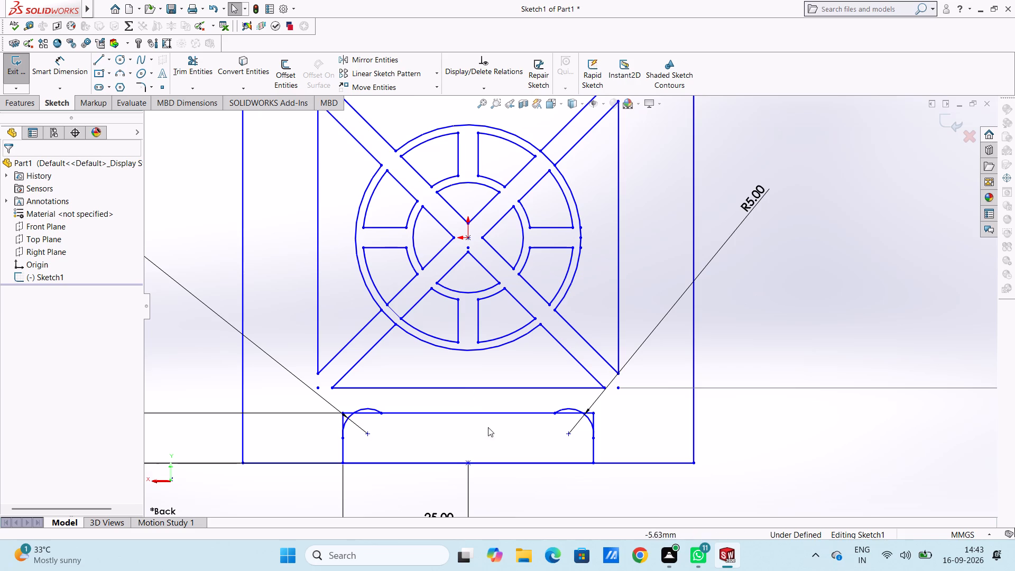
Make the bottom rectangle's upper-left corner arc tangent to the rectangle's left side and to its top edge.
left_click(364, 406)
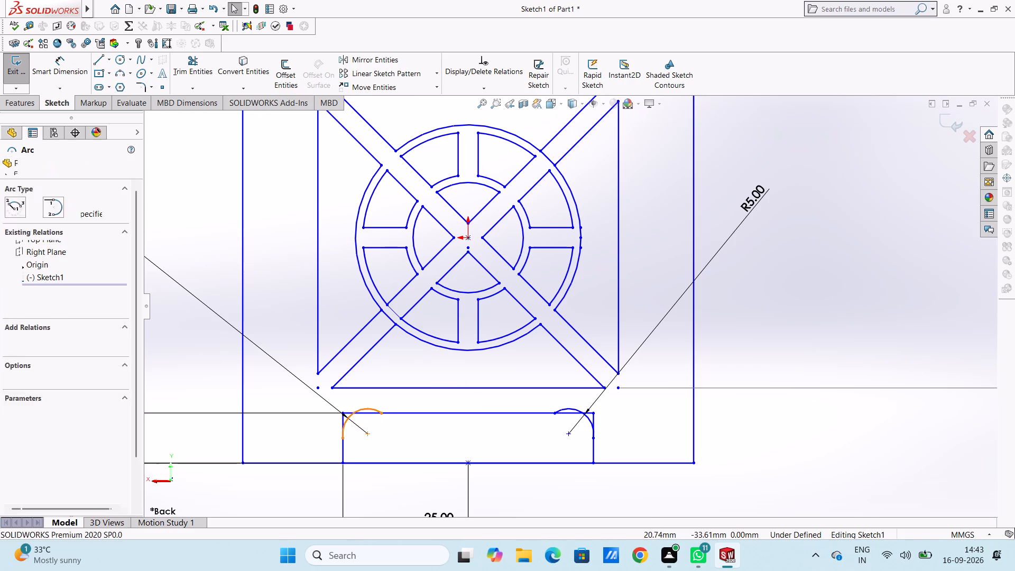
left_click(343, 455, "ctrl")
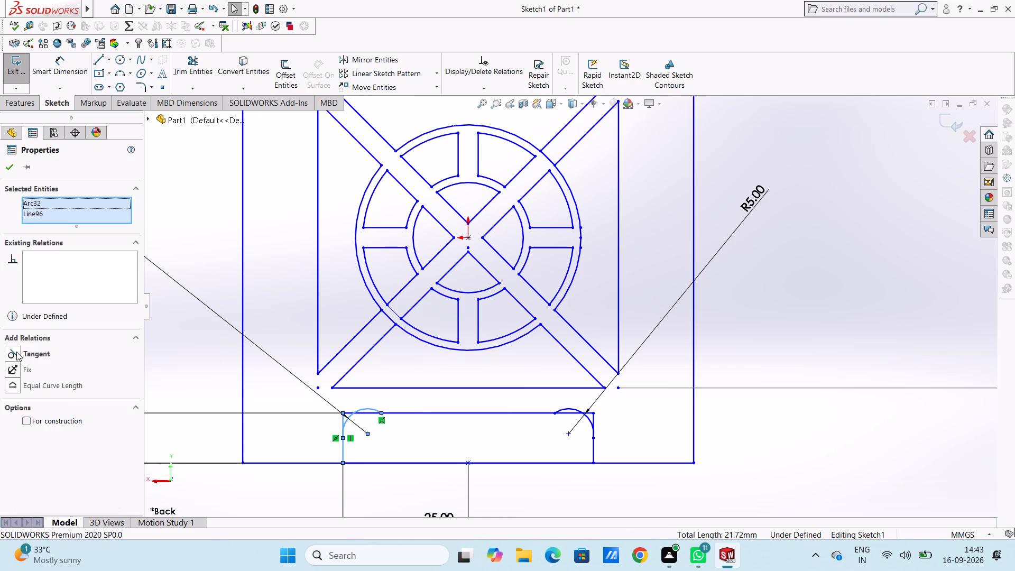
left_click(16, 351)
left_click(226, 375)
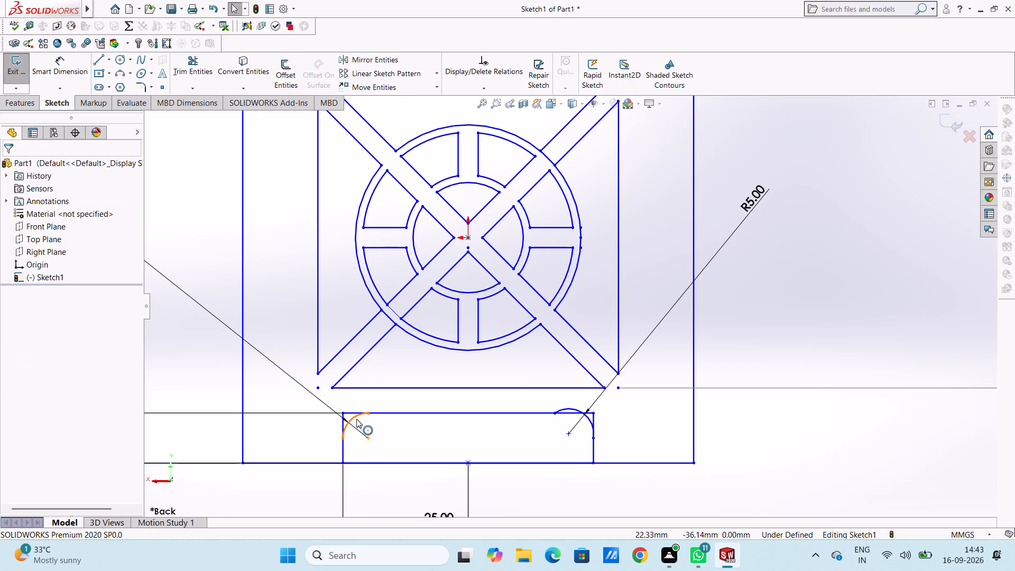
left_click(356, 418)
left_click(385, 414, "ctrl")
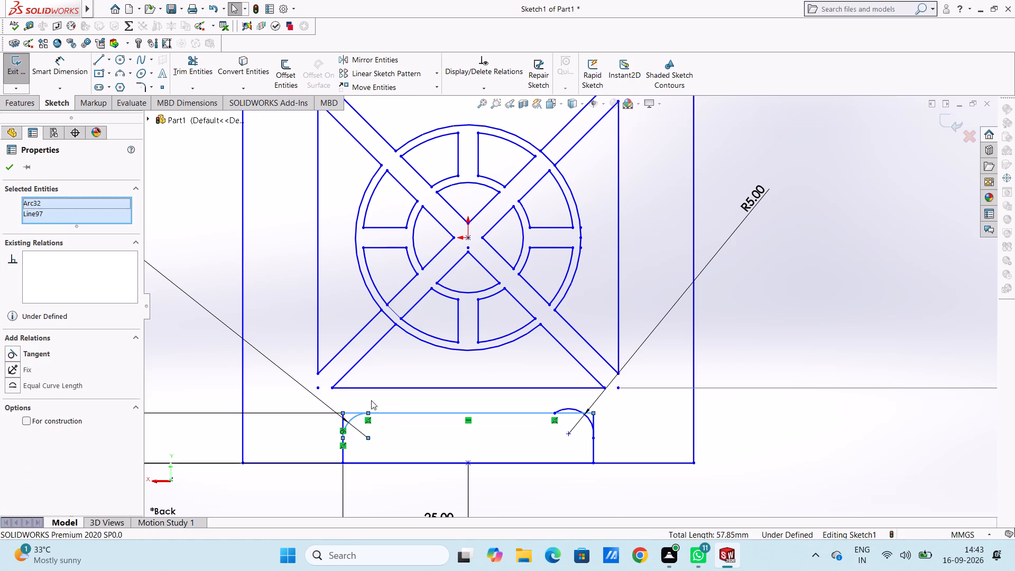
left_click(17, 351)
right_click(17, 351)
left_click(17, 351)
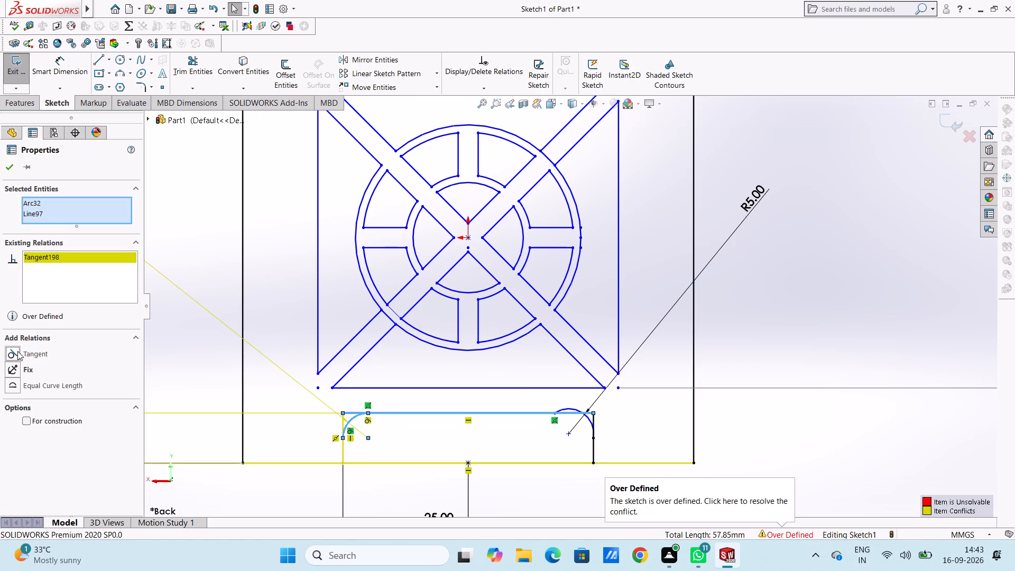
left_click(164, 352)
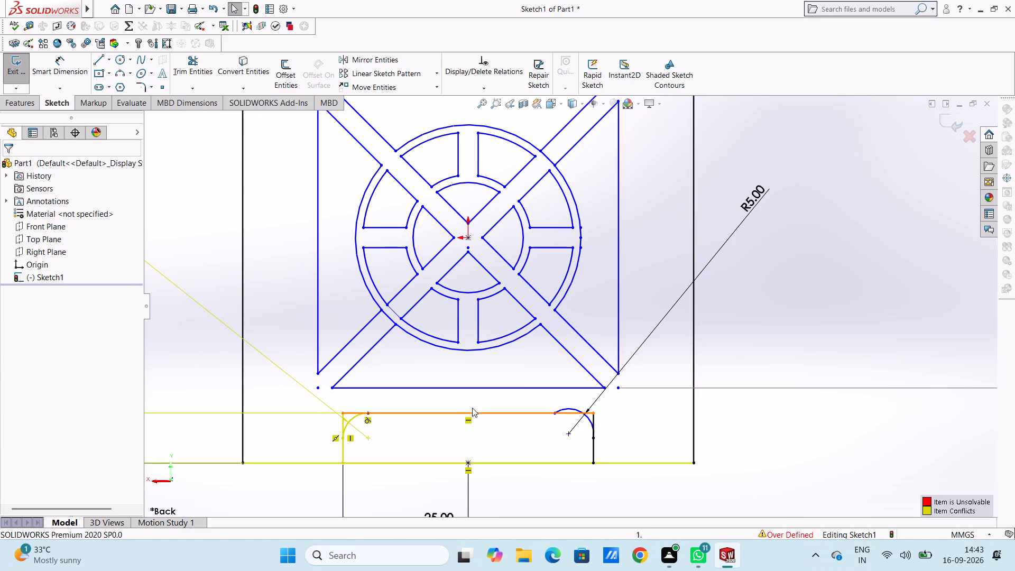
Make the upper-right corner arc tangent to the bottom rectangle's right side.
left_click(574, 408)
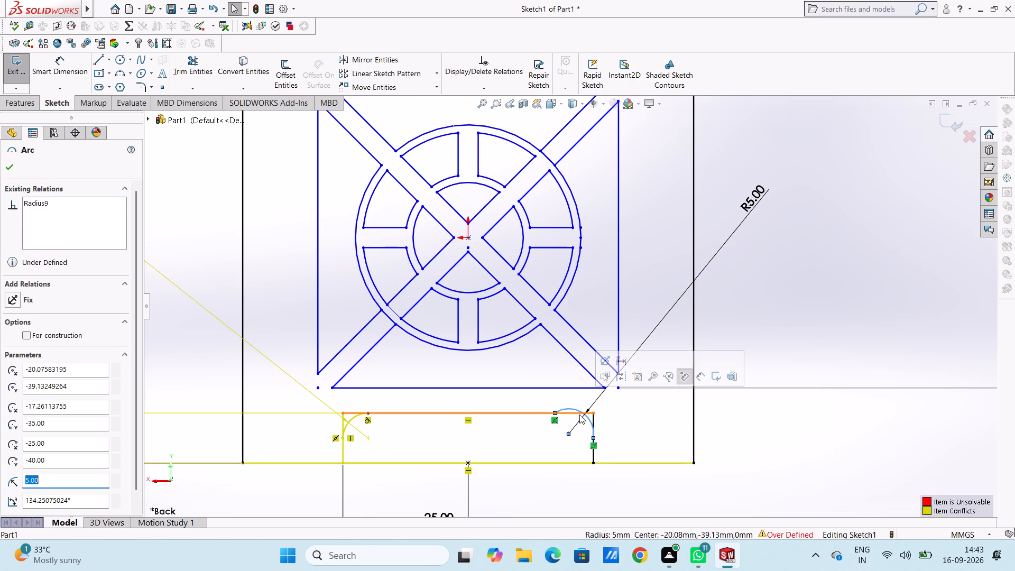
left_click(593, 448, "ctrl")
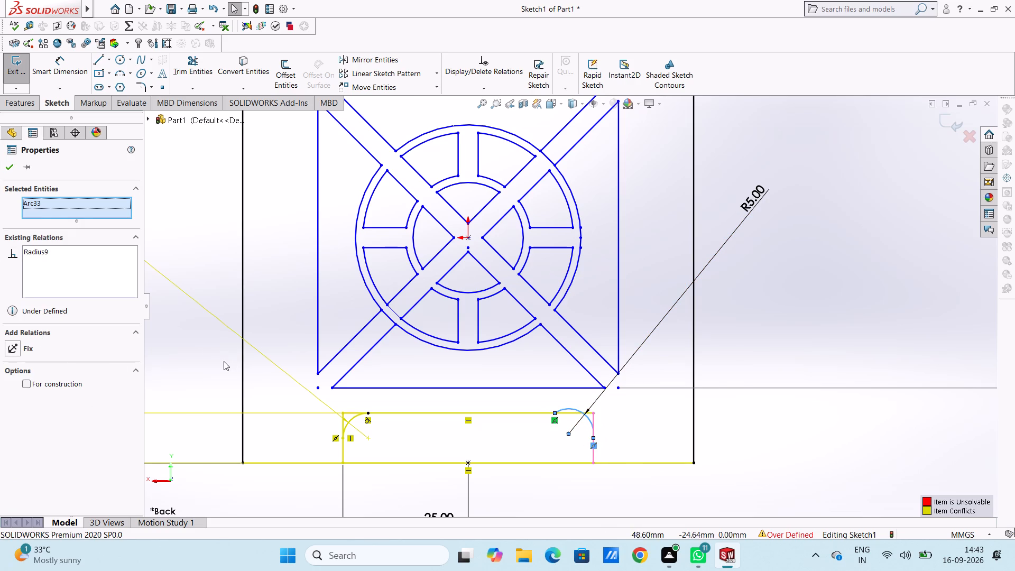
key("Escape")
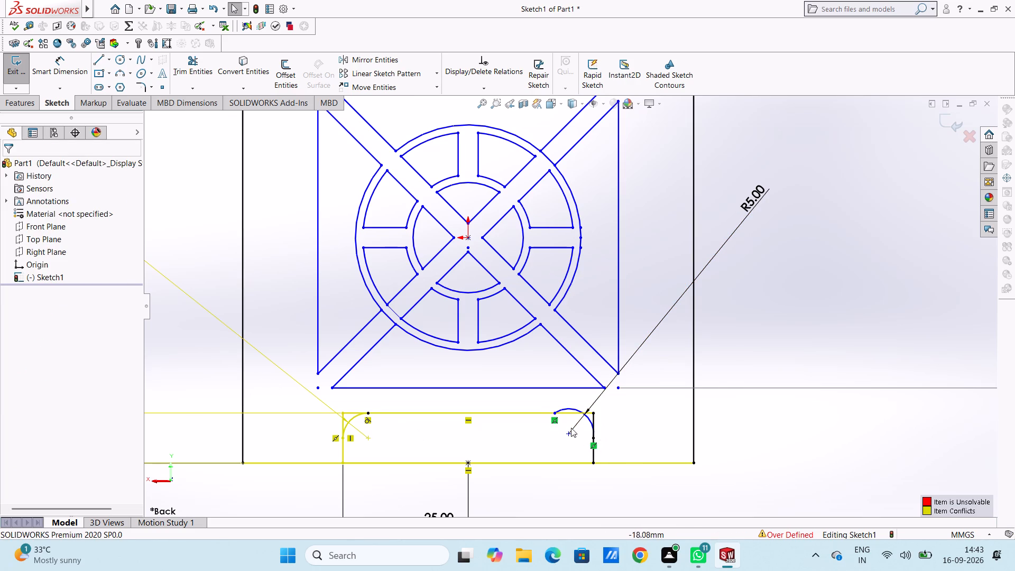
left_click(590, 423)
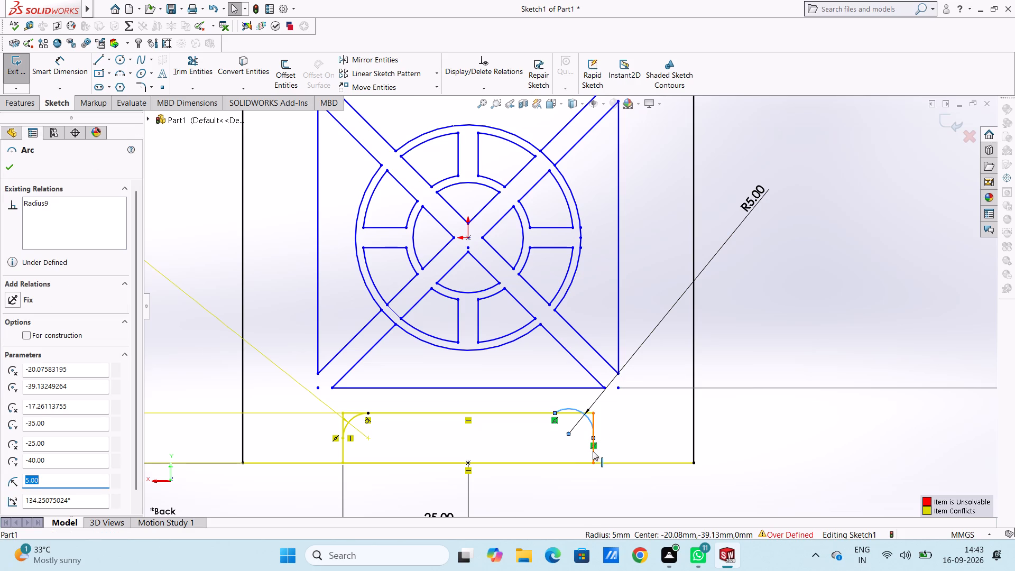
left_click(593, 451, "ctrl")
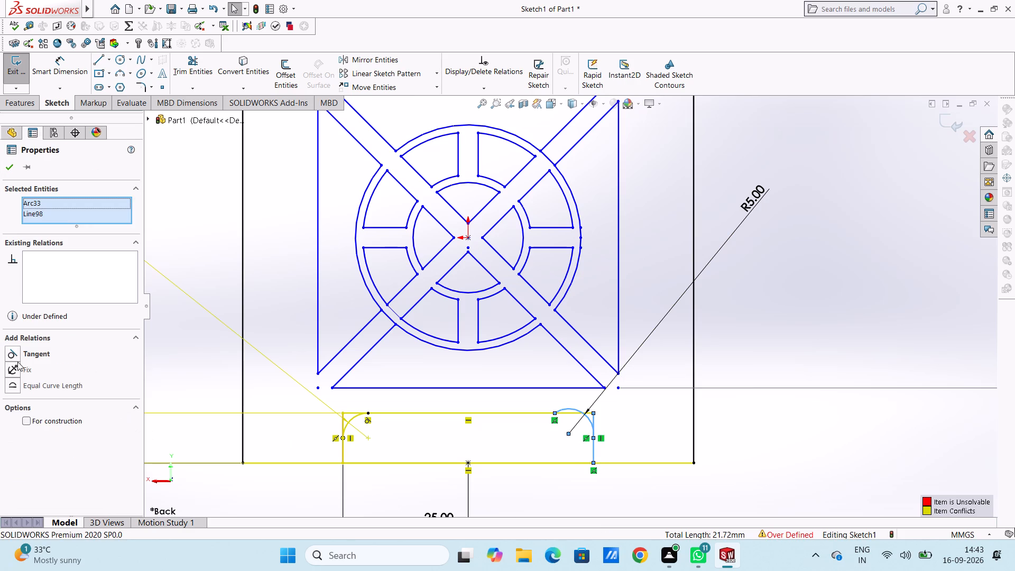
left_click(11, 350)
left_click(186, 327)
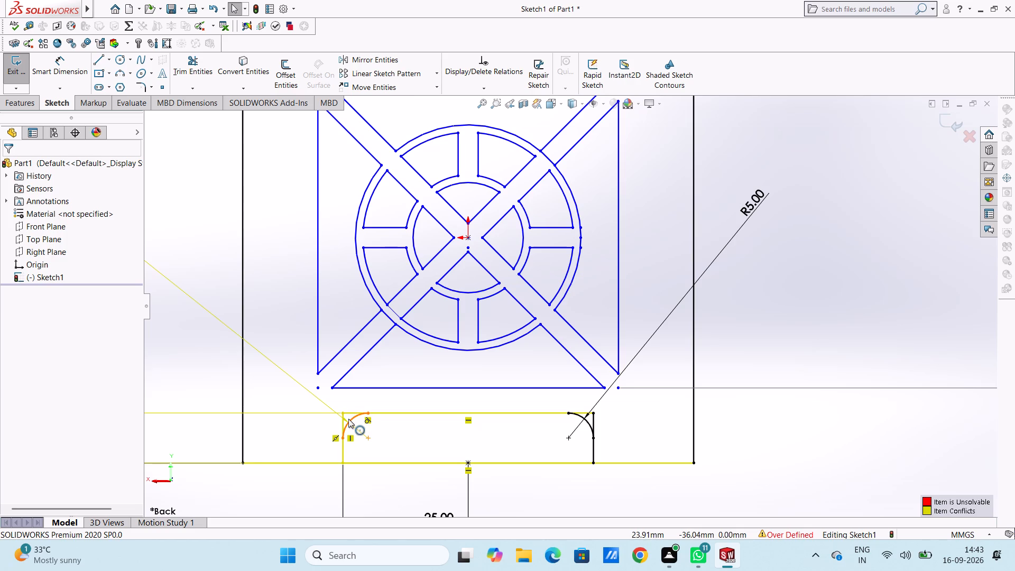
Delete the radius dimension of the bottom rectangle's upper-left corner arc.
scroll(348, 419, "up", 4)
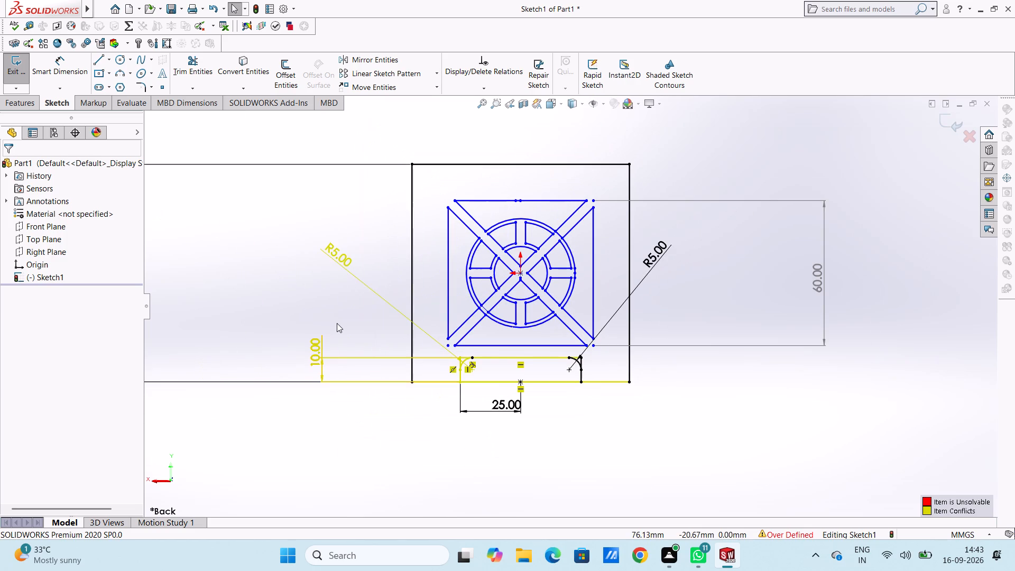
left_click(339, 253)
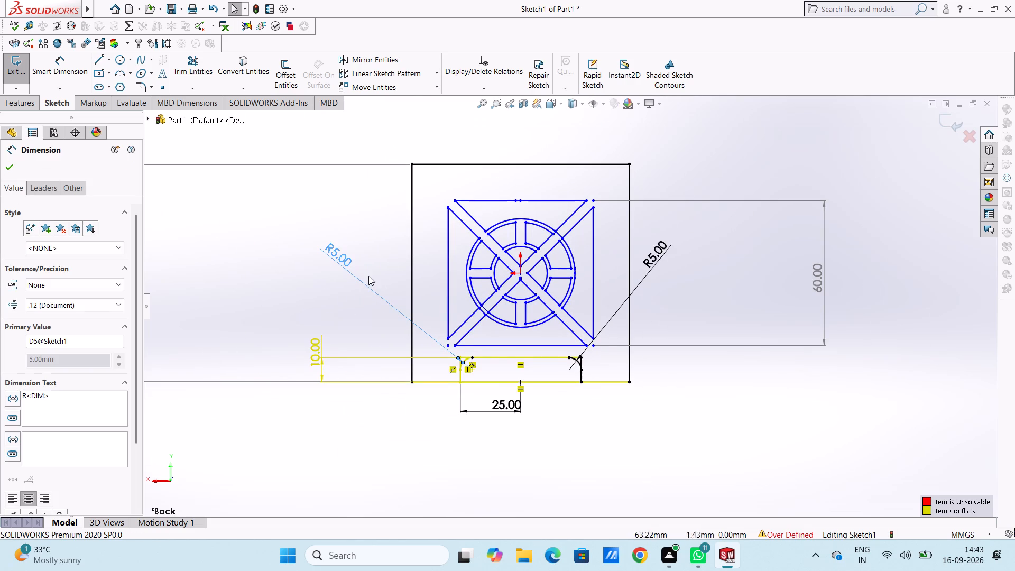
key("Delete")
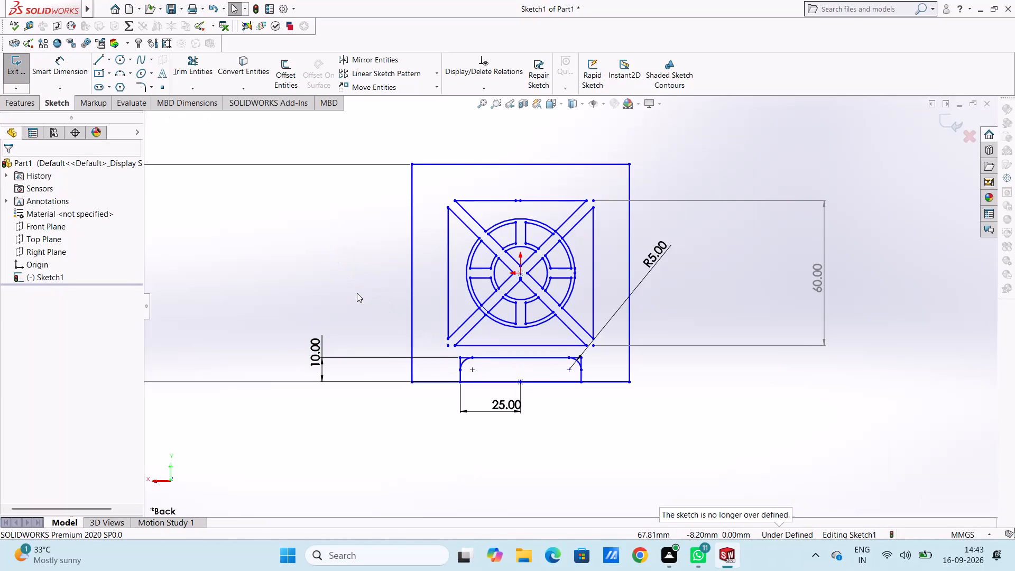
Trim the leftover line segments outside both corner arcs of the bottom rectangle, accepting the removal of affected relations.
scroll(467, 352, "down", 2)
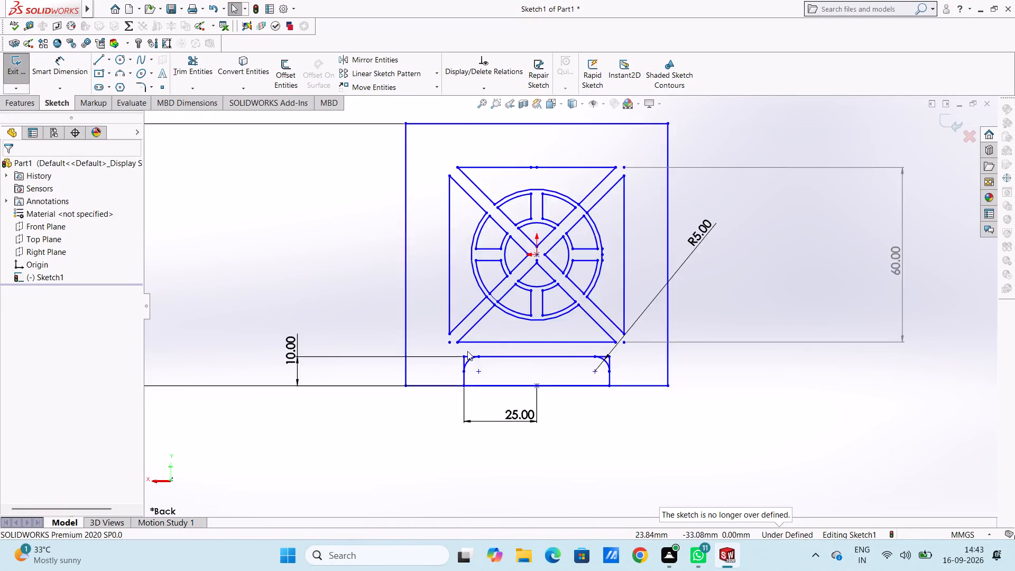
scroll(467, 351, "down", 1)
left_click(192, 62)
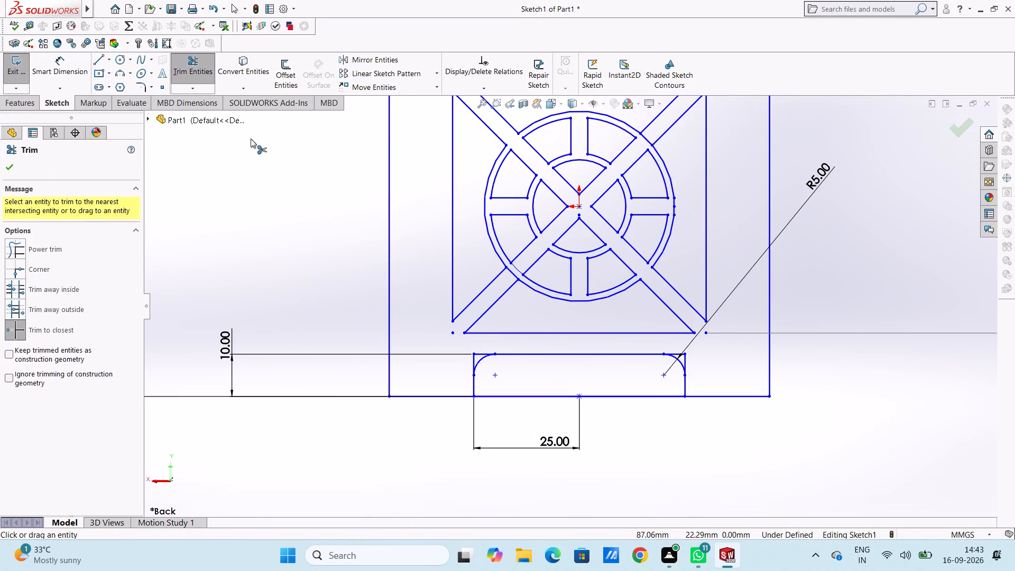
left_click(473, 358)
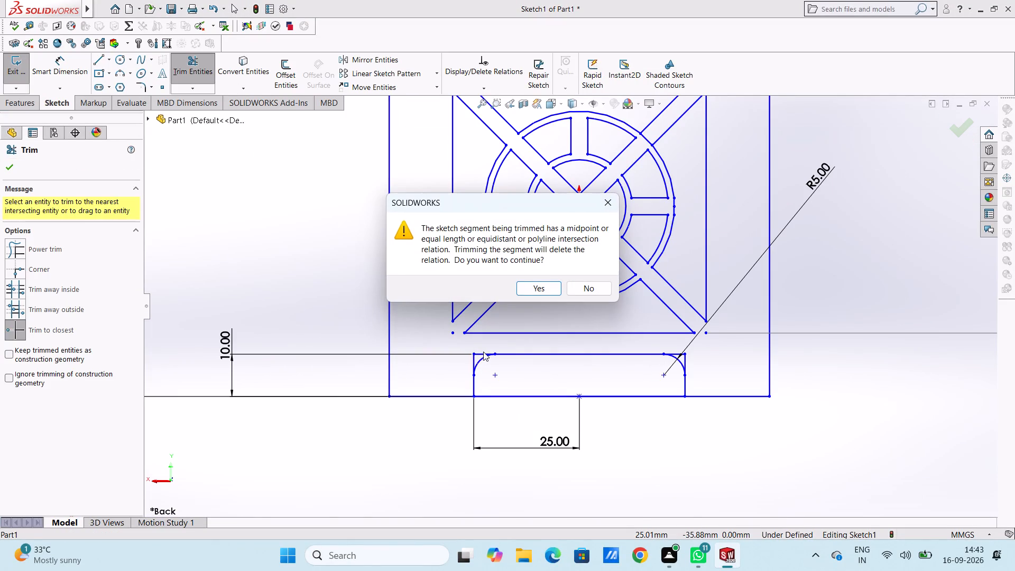
left_click(612, 204)
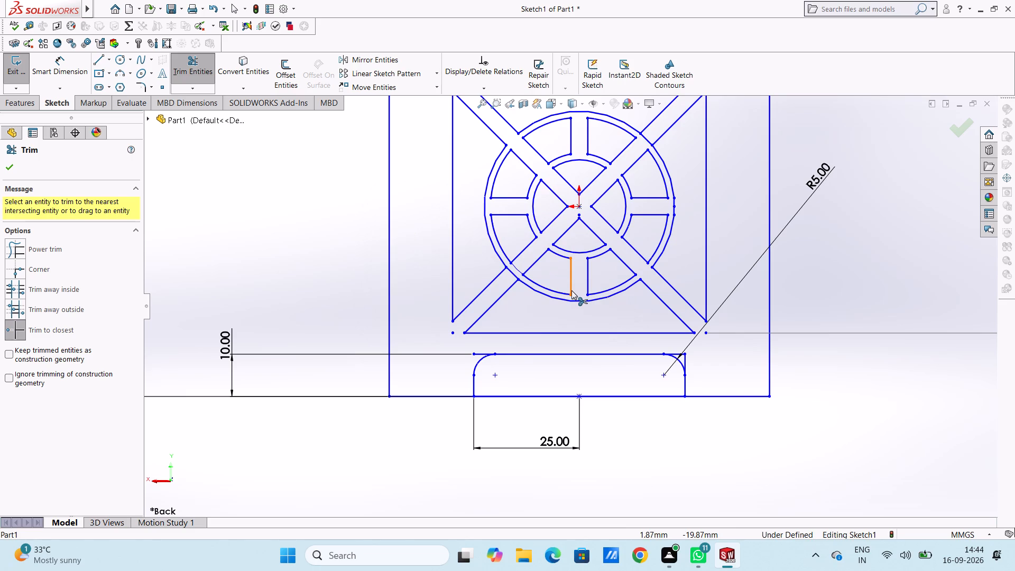
left_click(487, 354)
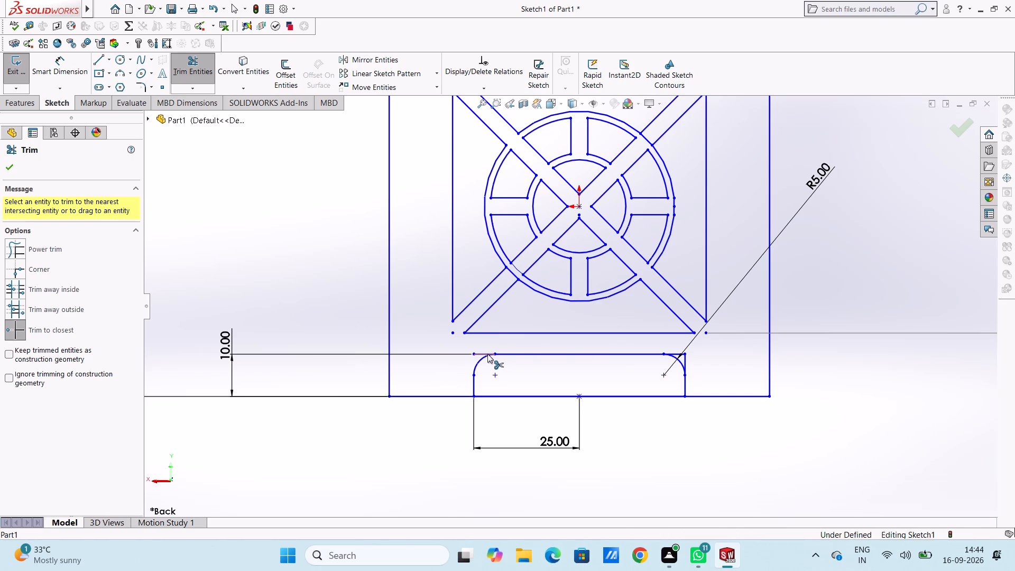
left_click(611, 207)
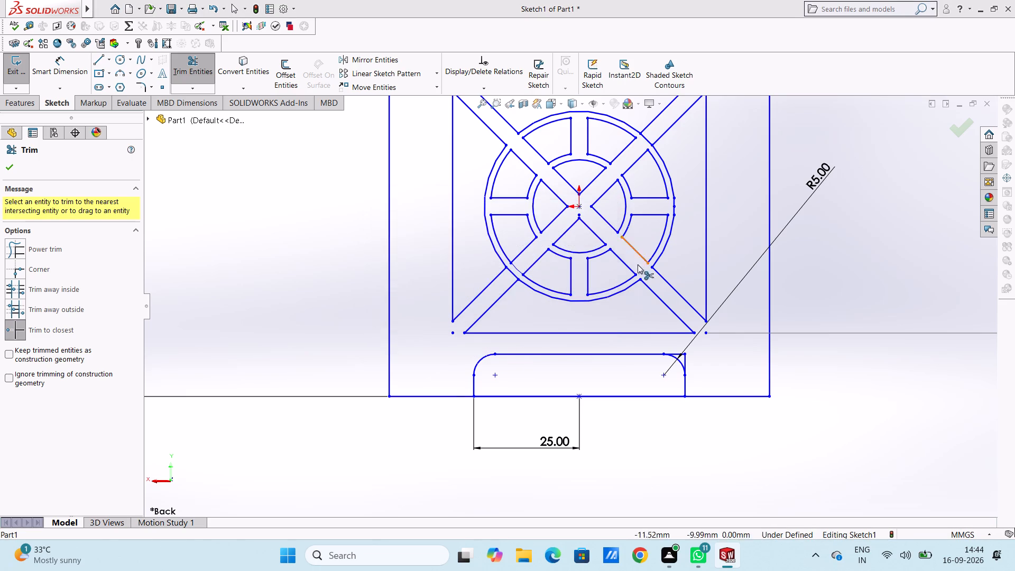
left_click(675, 353)
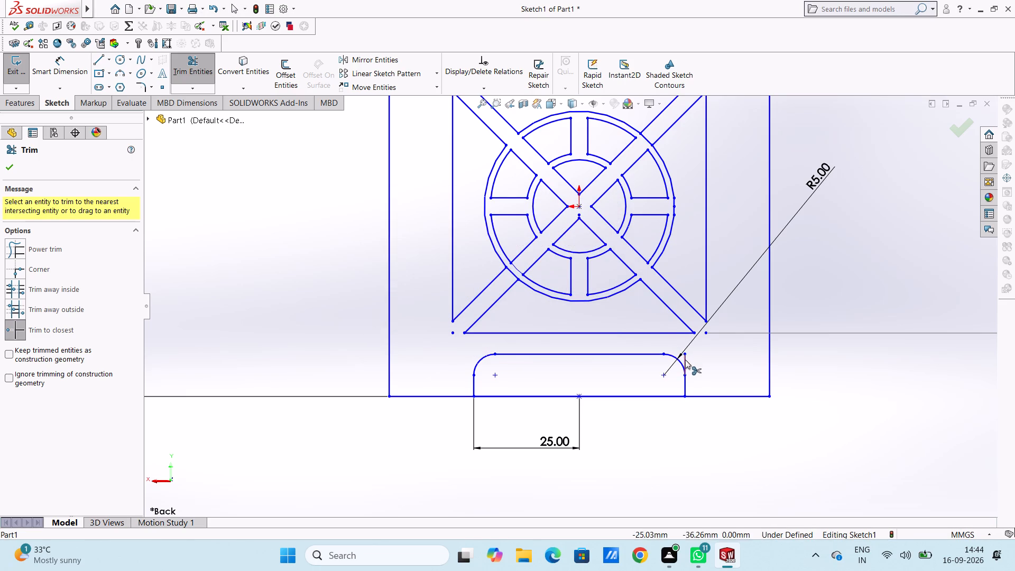
left_click(685, 360)
left_click(685, 360)
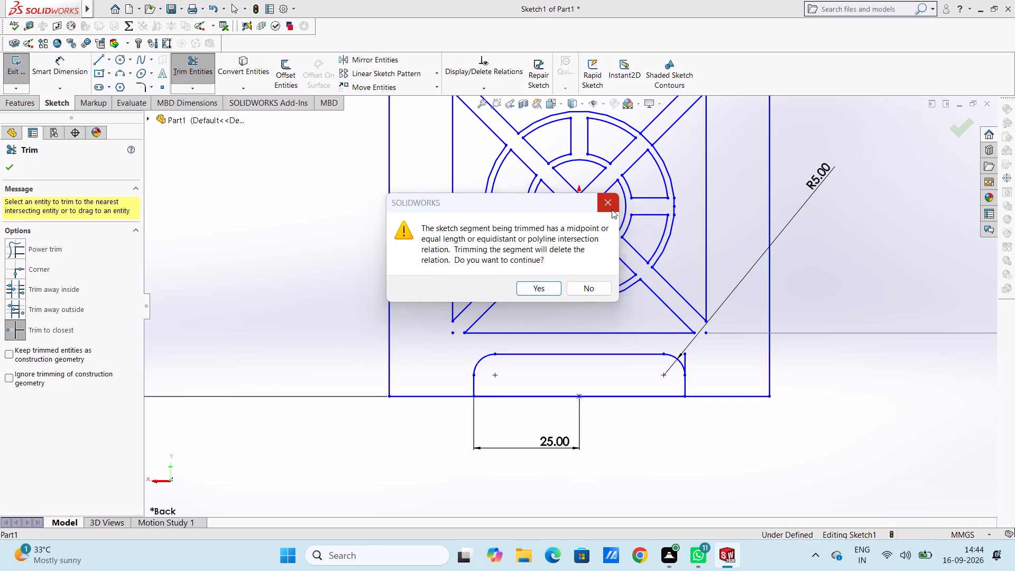
left_click(612, 207)
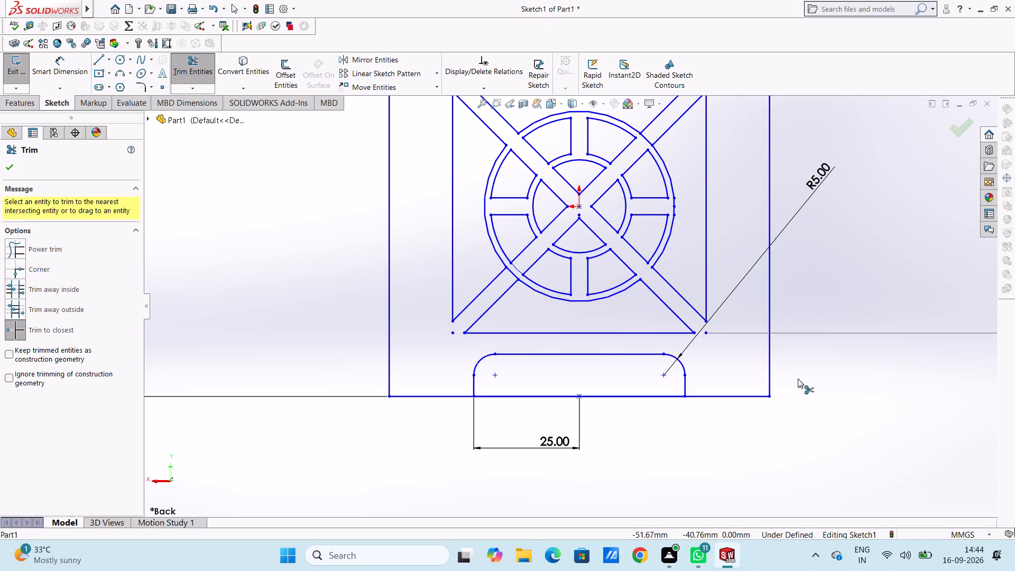
key("Escape")
key("Escape")
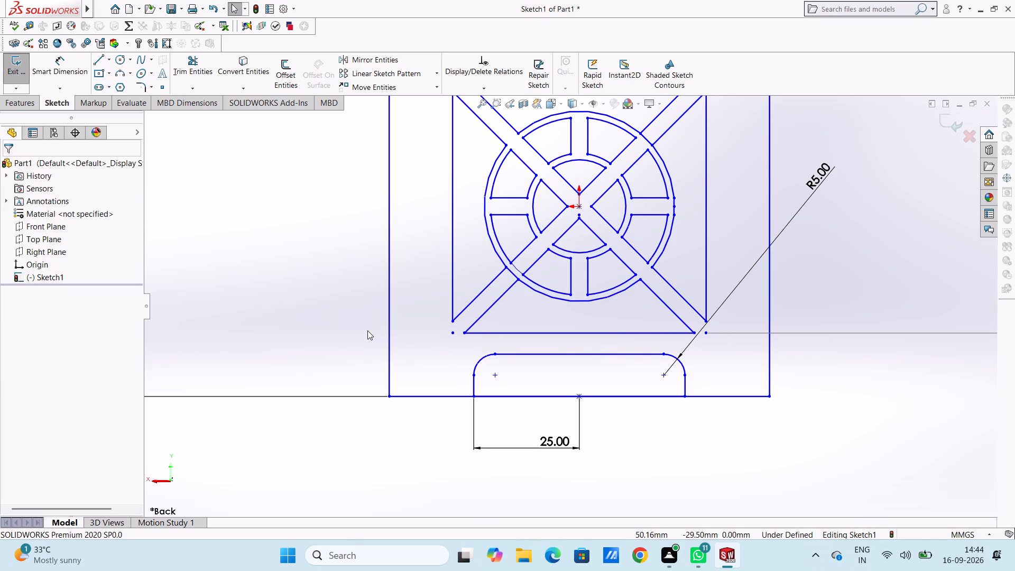
Trim both overlapping bottom lines between the rectangle's sides to open the round-cornered notch in the outer square.
scroll(367, 329, "up", 4)
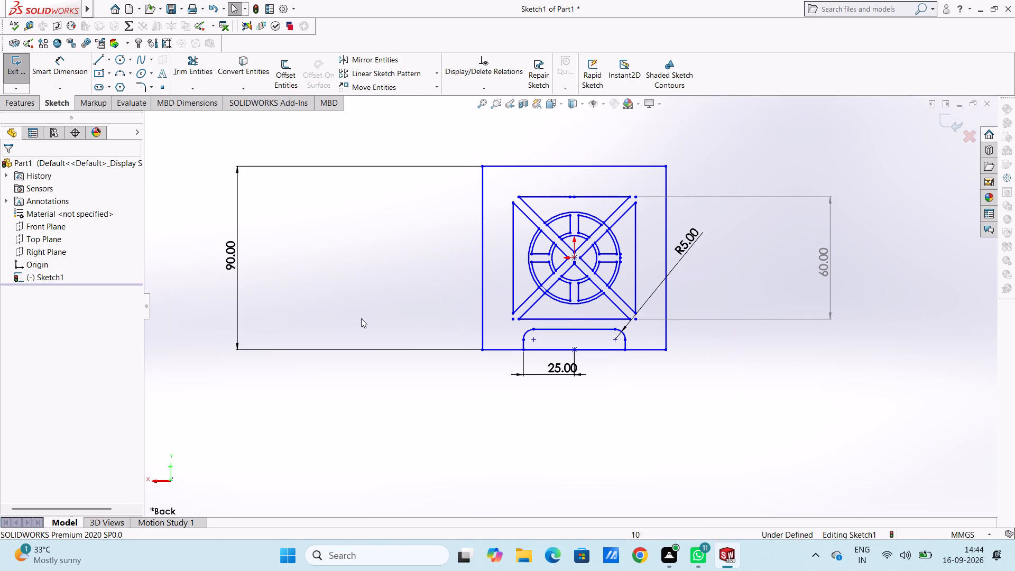
left_click(190, 62)
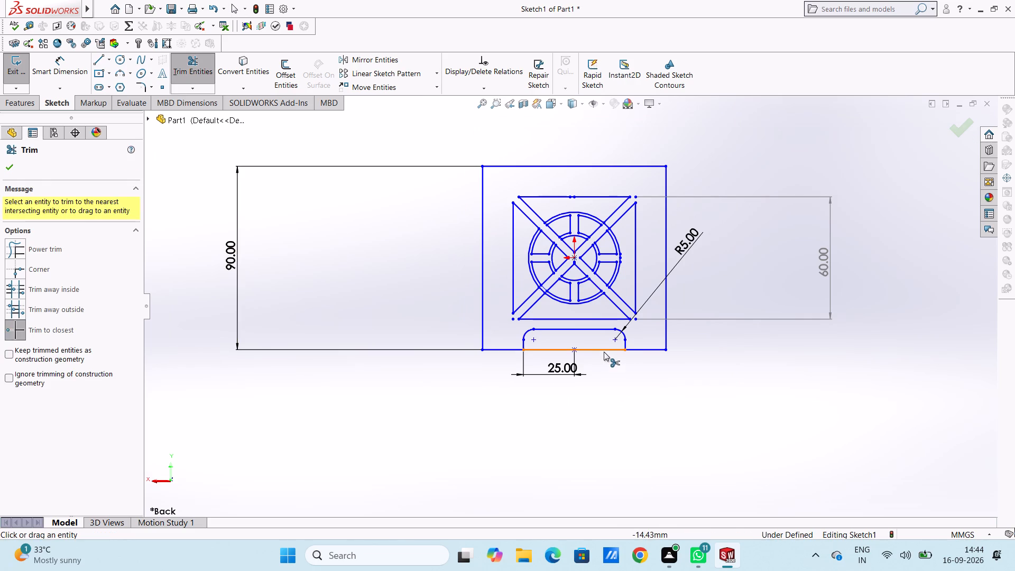
left_click(604, 351)
left_click(610, 206)
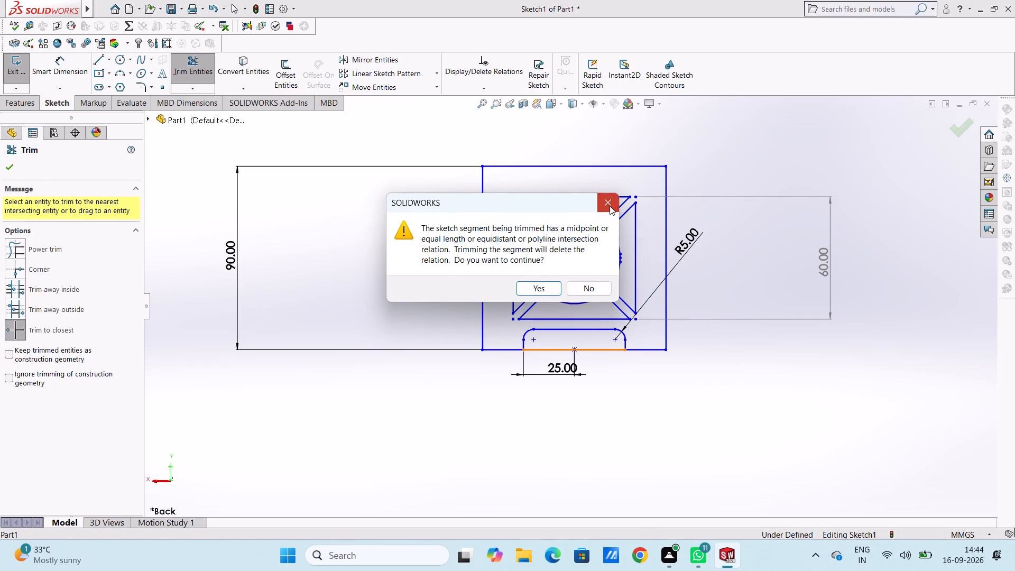
left_click(592, 348)
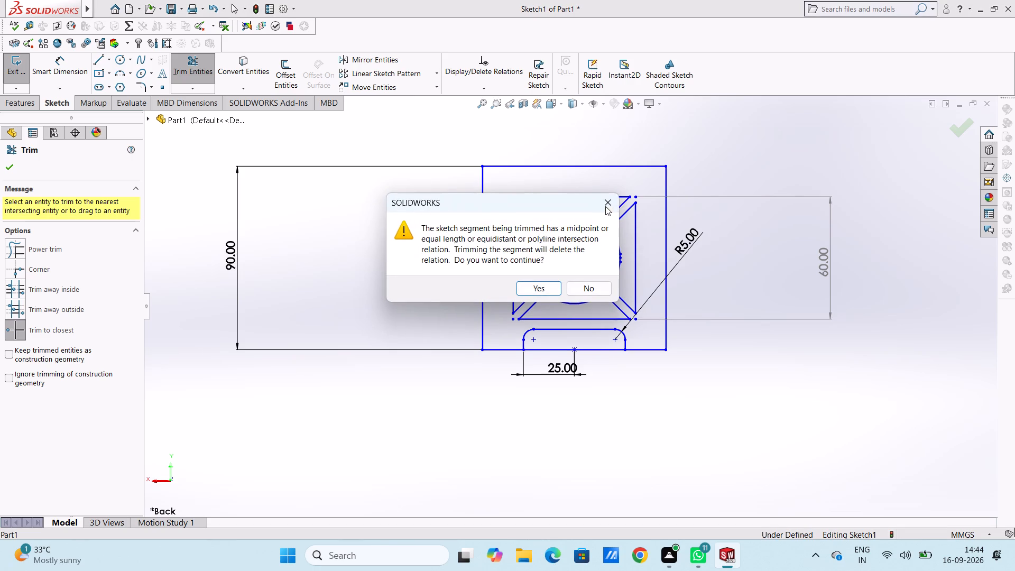
left_click(605, 206)
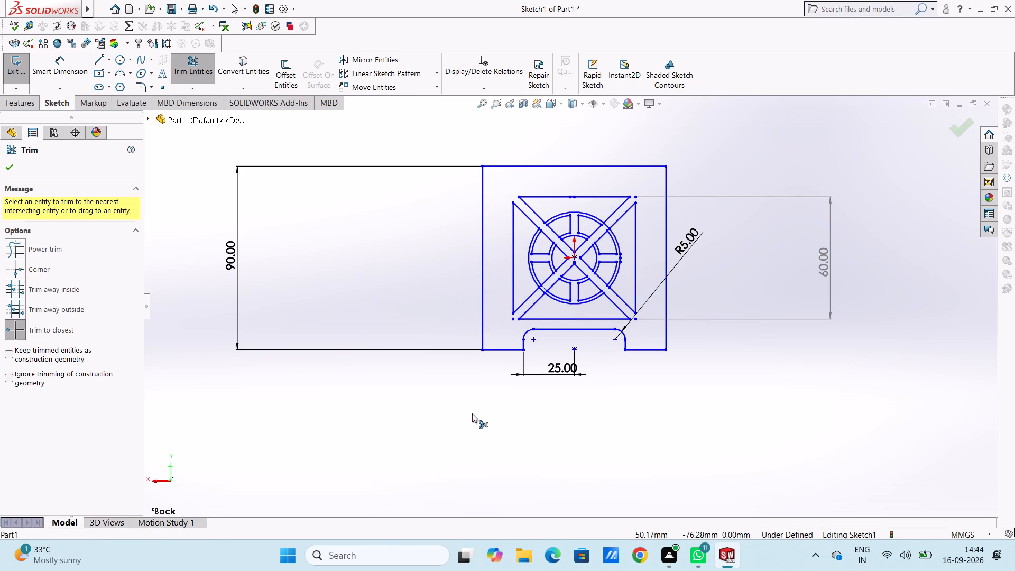
key("Escape")
key("Escape")
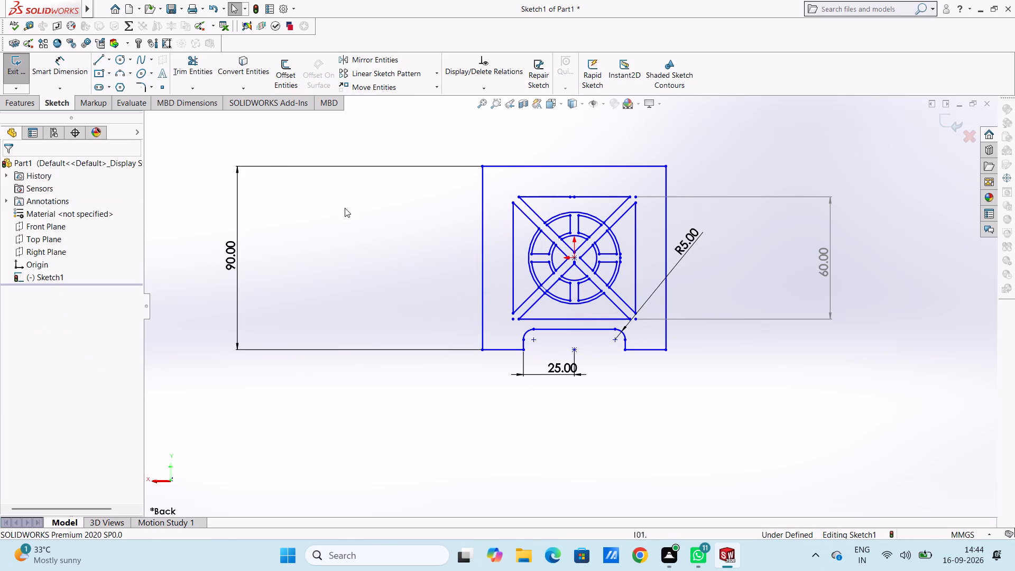
Extrude the sketch's frame, rib and ring region as a blind boss 5 mm deep, in the reversed direction.
left_click(19, 105)
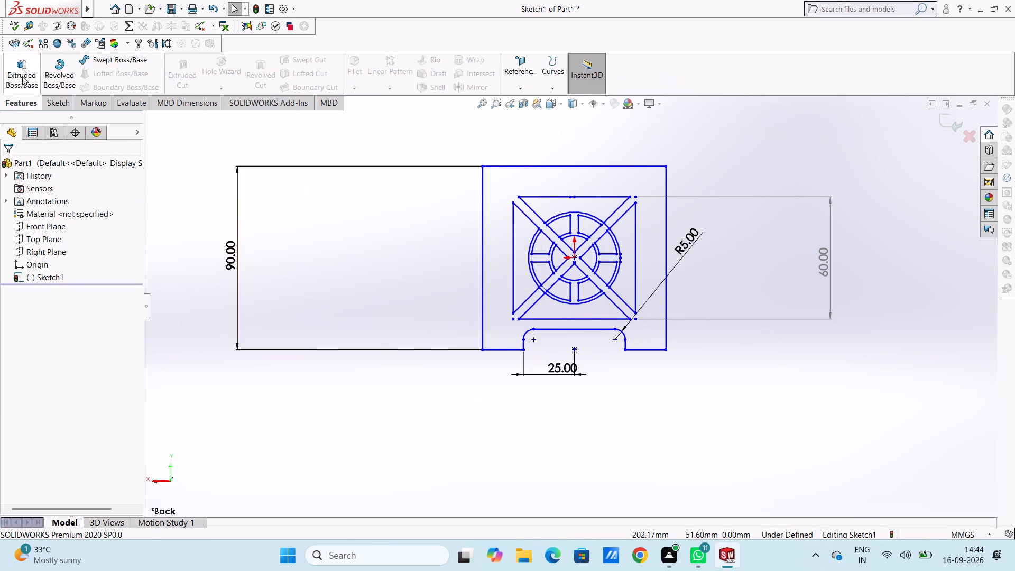
left_click(22, 75)
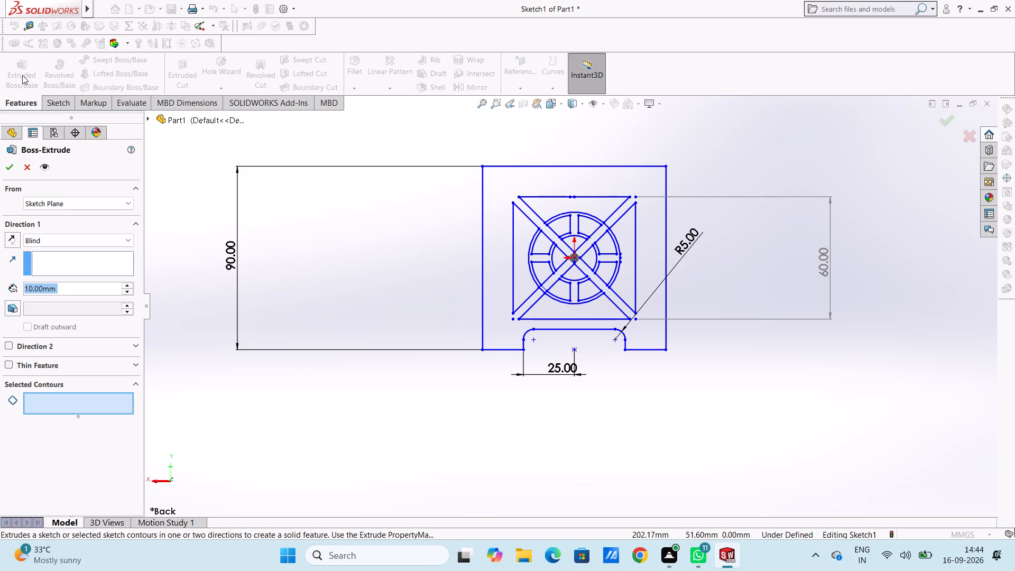
left_click(505, 227)
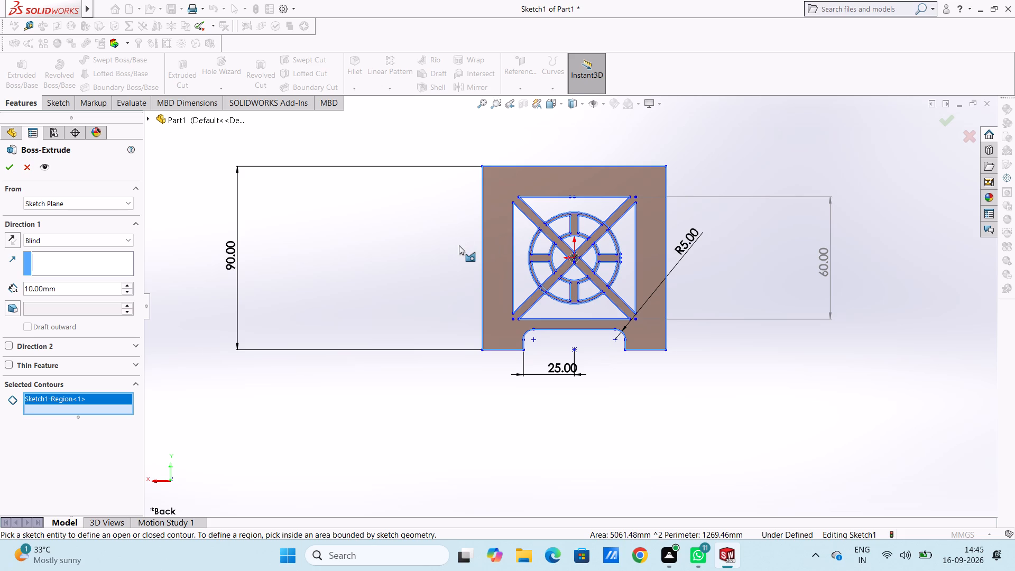
middle_click_drag(459, 245, 392, 266)
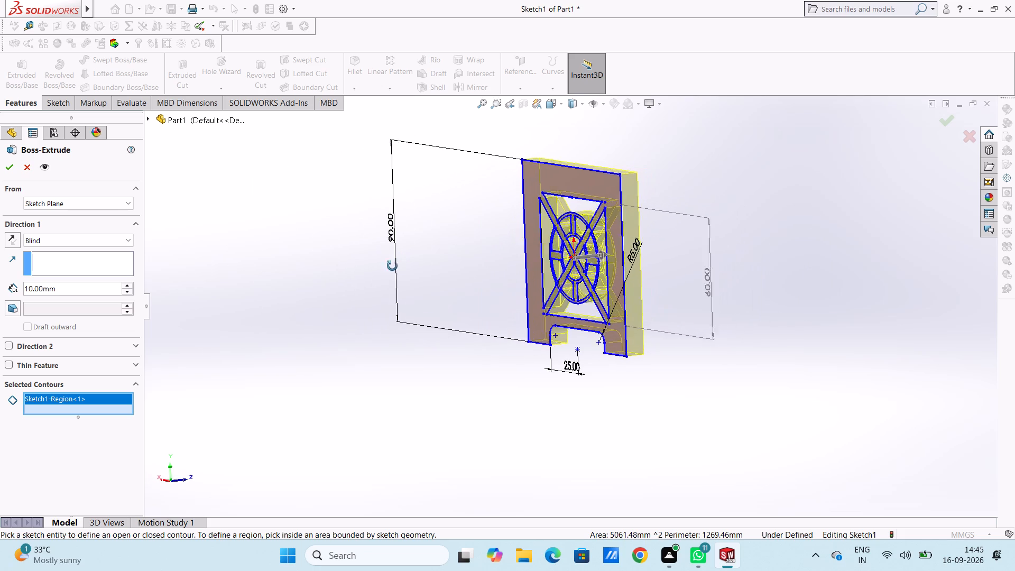
middle_click_drag(392, 266, 381, 272)
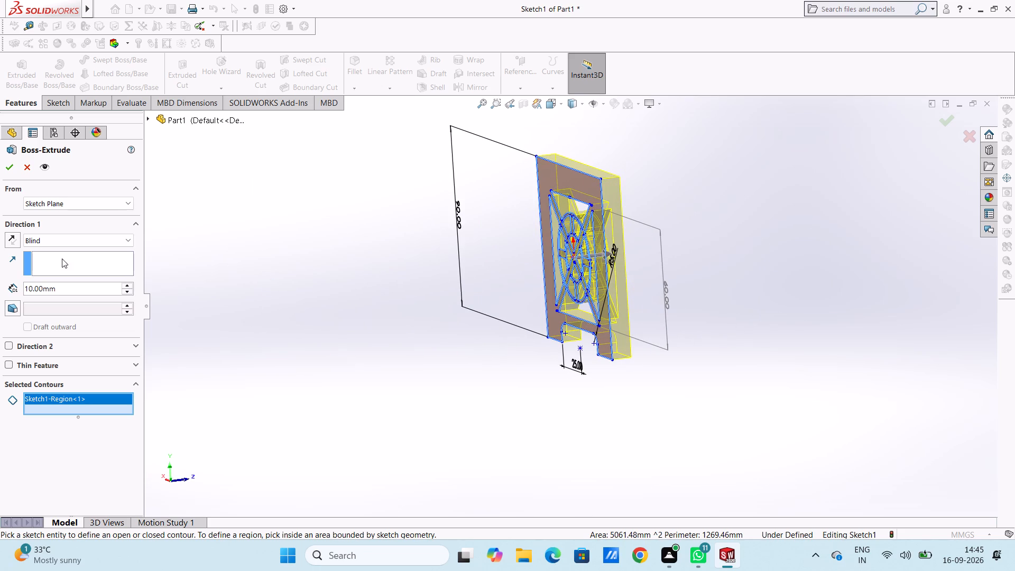
left_click(12, 244)
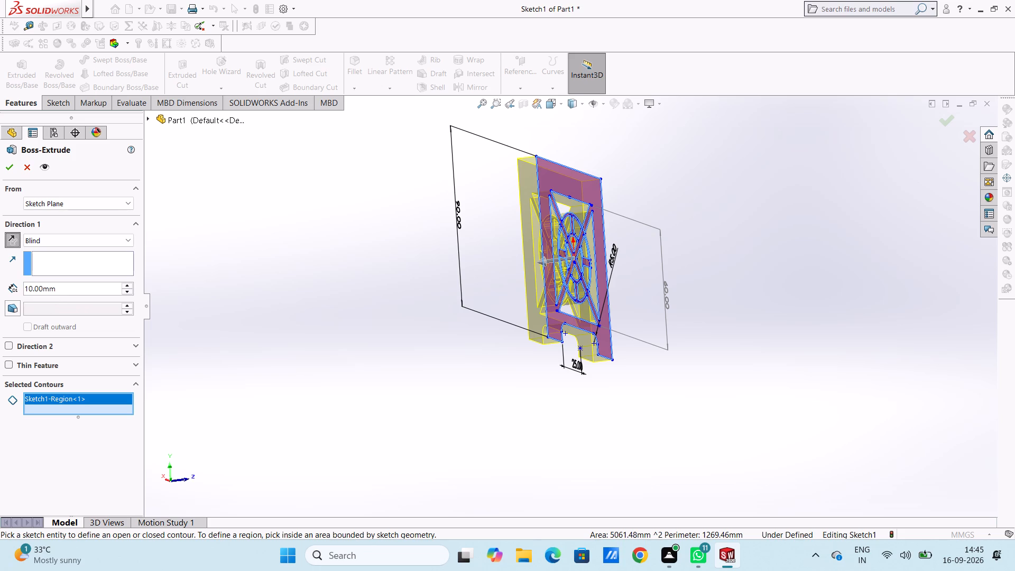
double_click(64, 289)
key("5")
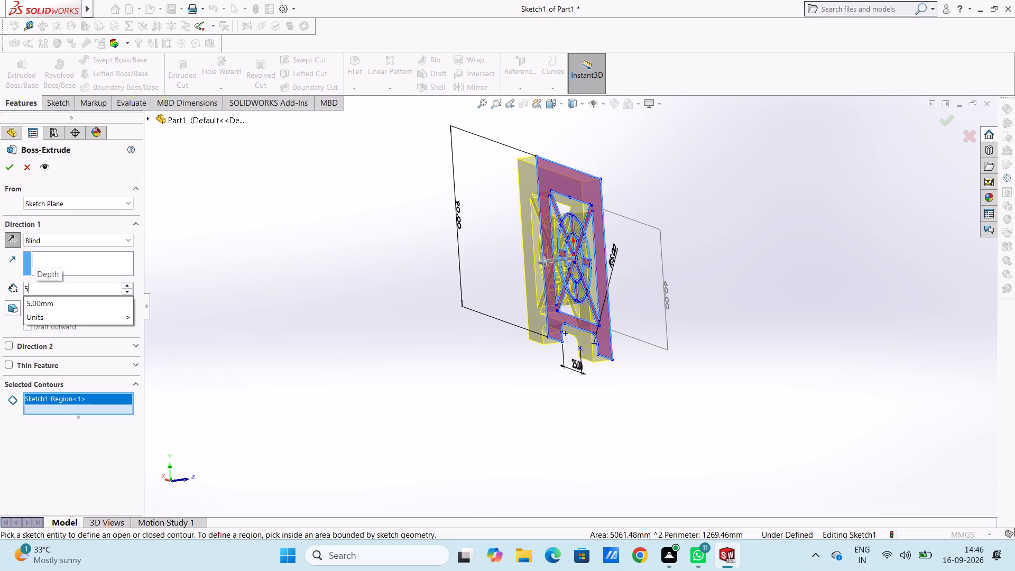
key("Return")
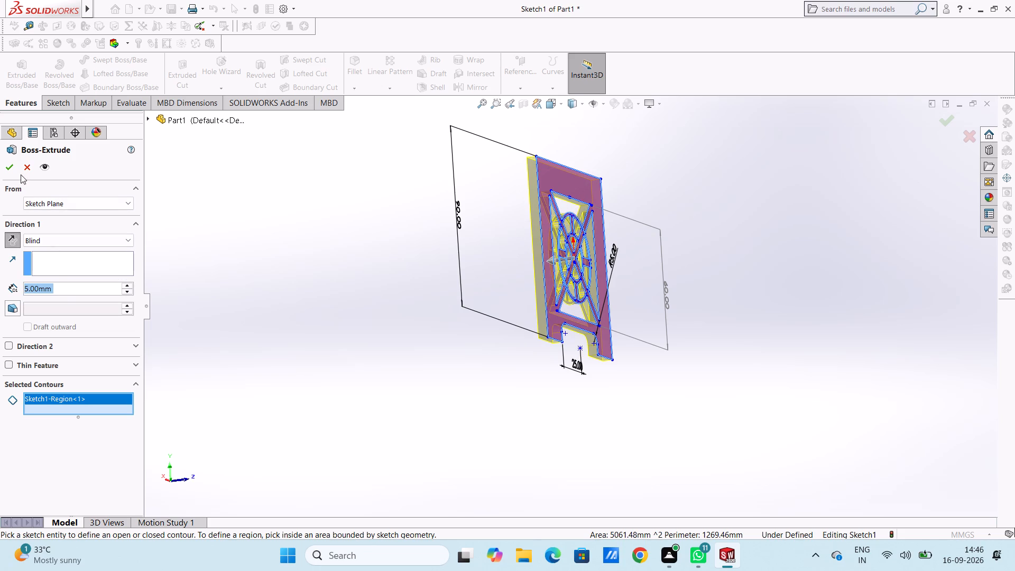
left_click(12, 170)
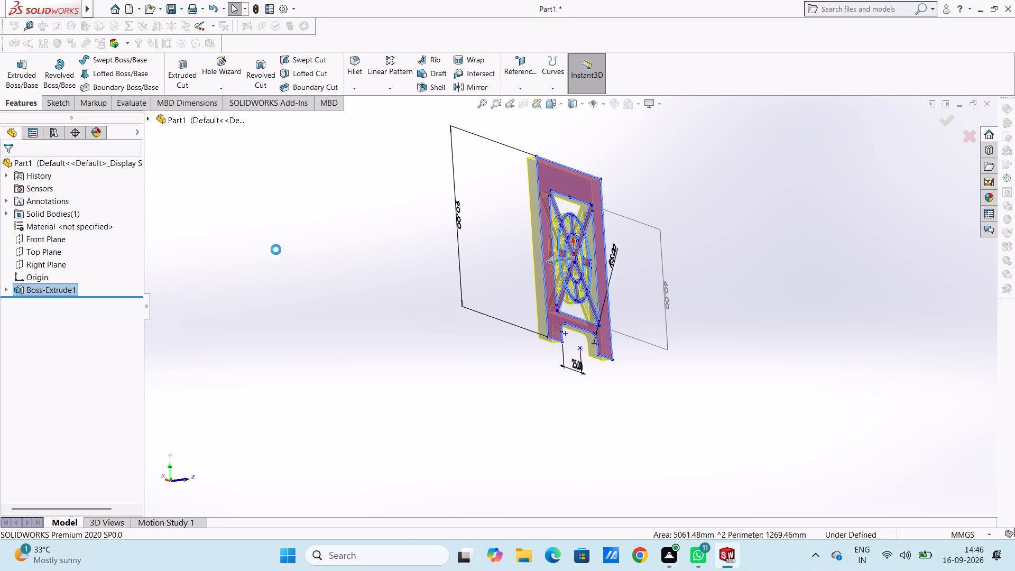
Inspect the extruded frame from both faces and in isometric view, checking the ribs, rings and bottom notch.
left_click(276, 249)
middle_click_drag(276, 249, 298, 257)
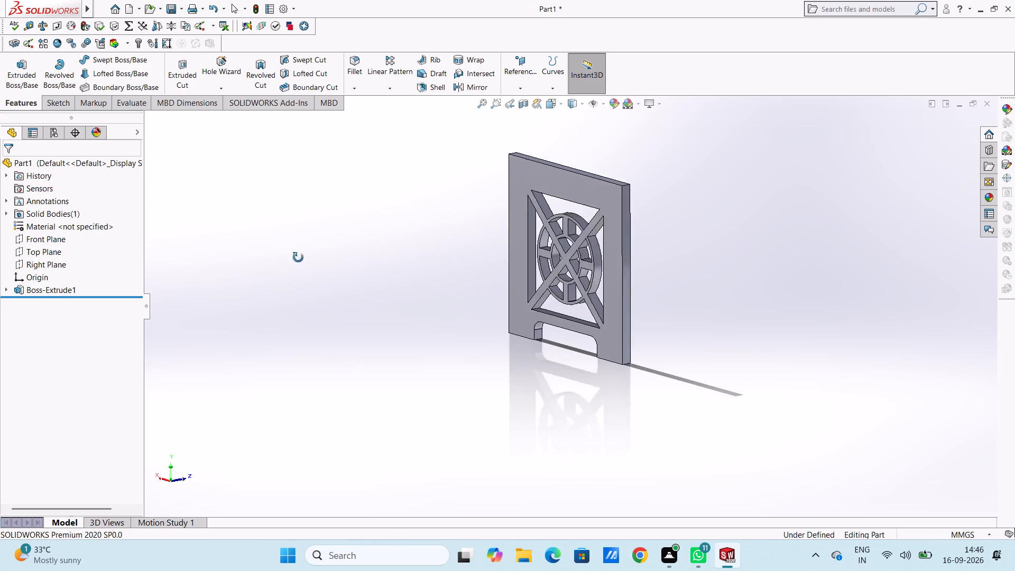
middle_click_drag(298, 257, 356, 242)
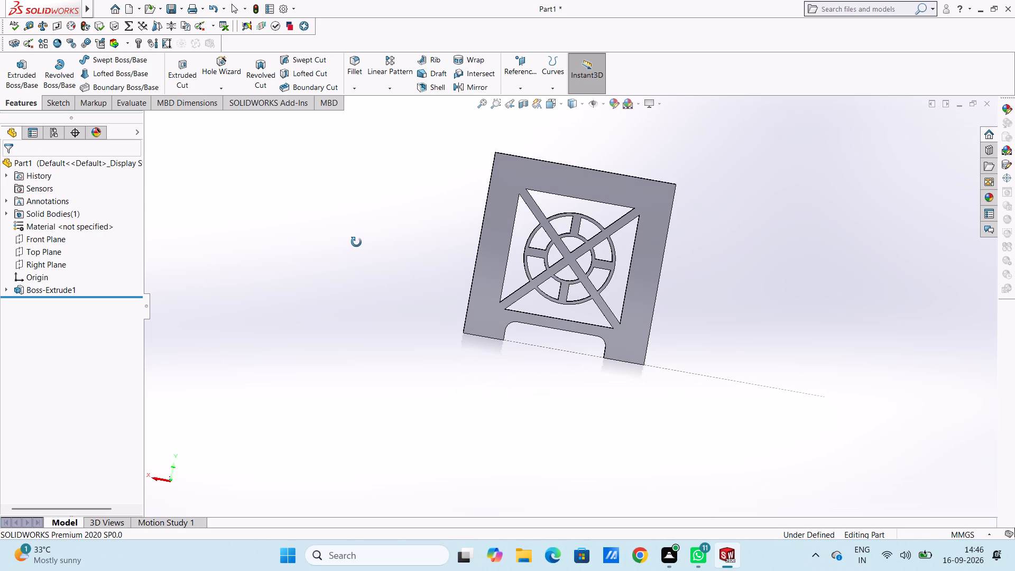
middle_click_drag(356, 242, 364, 251)
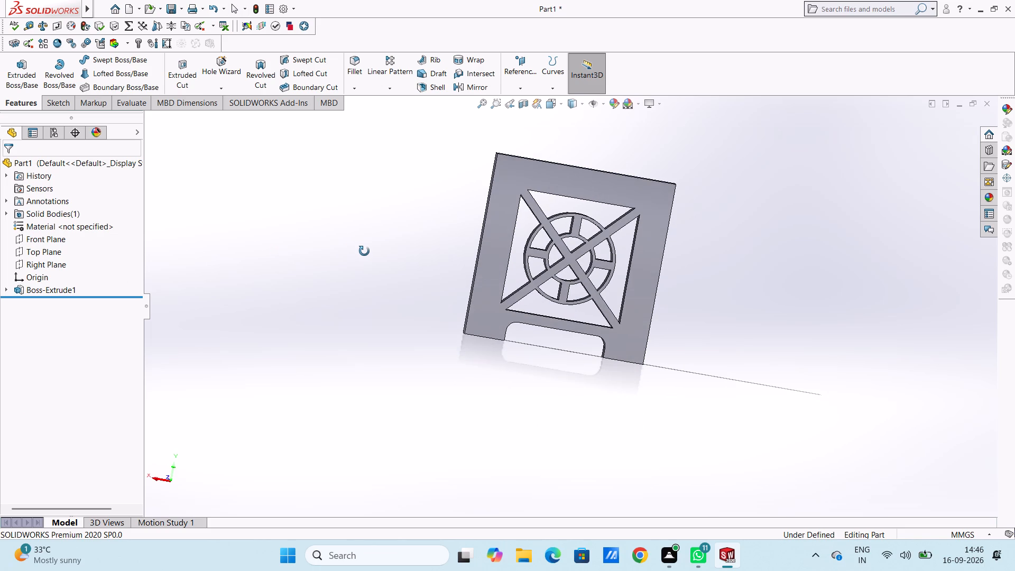
middle_click_drag(364, 251, 355, 246)
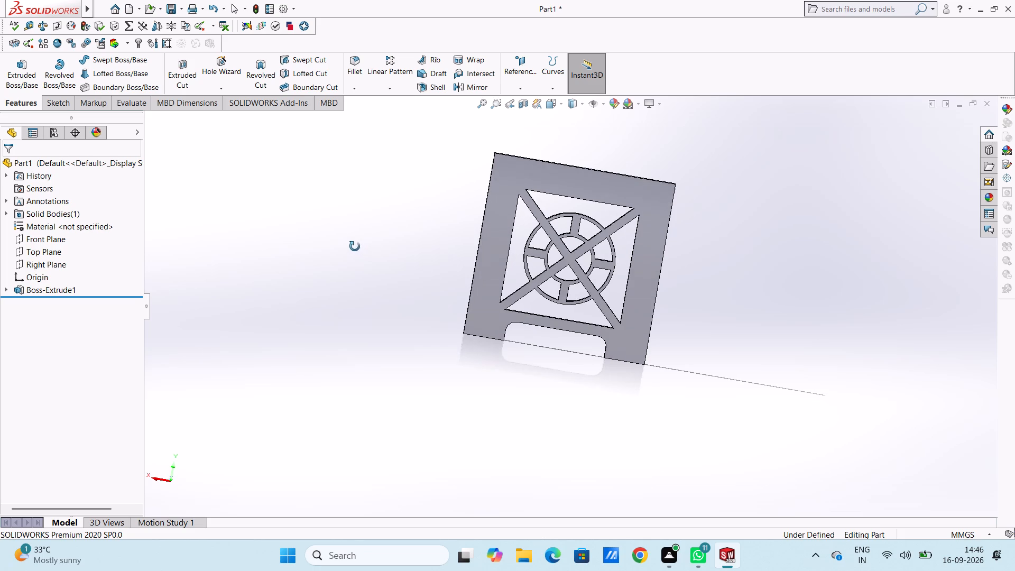
middle_click_drag(355, 246, 344, 243)
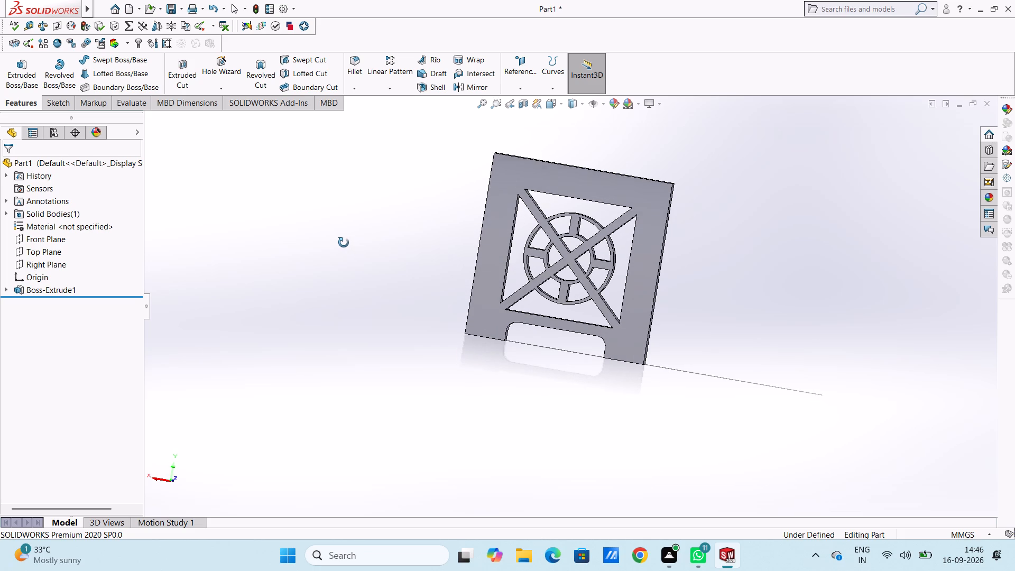
middle_click_drag(344, 243, 351, 250)
scroll(351, 250, "up", 1)
middle_click_drag(351, 250, 298, 256)
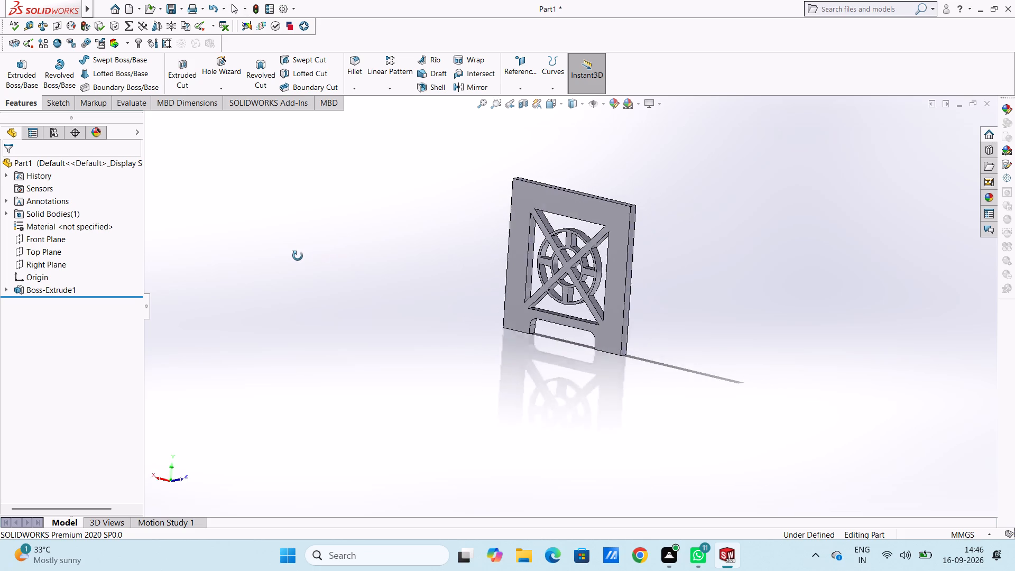
middle_click_drag(298, 256, 148, 278)
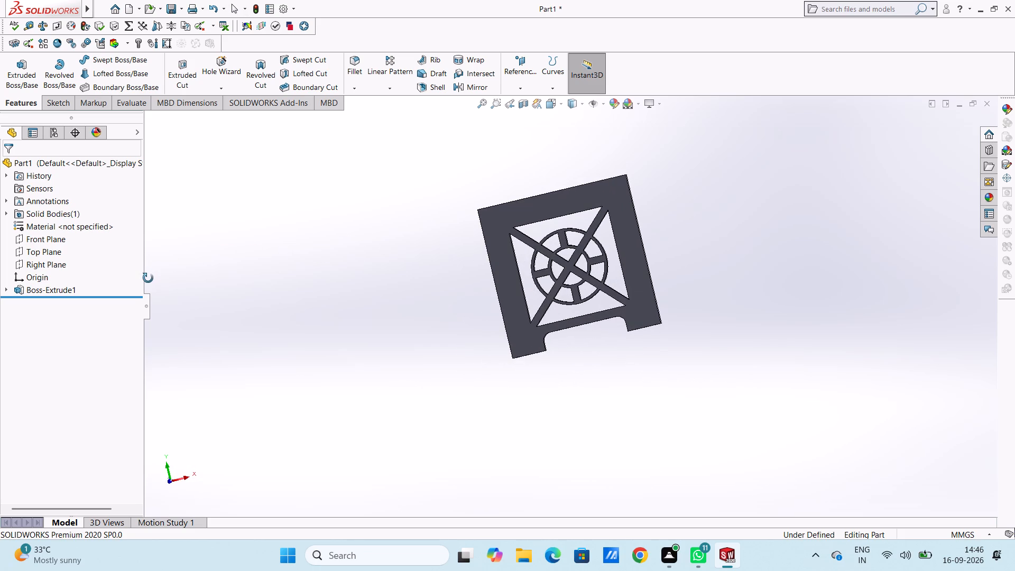
middle_click_drag(148, 278, 315, 303)
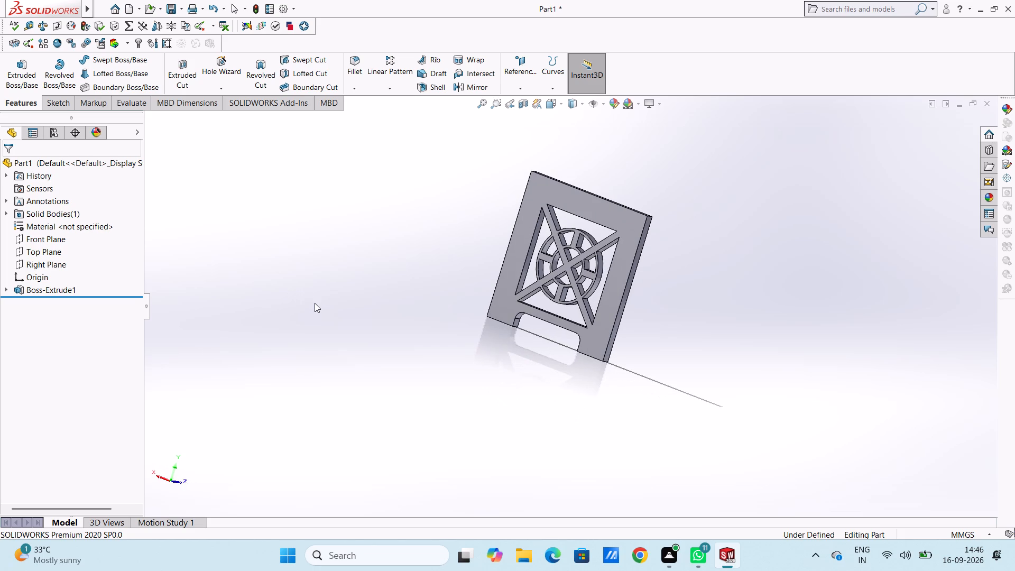
key("ctrl+7")
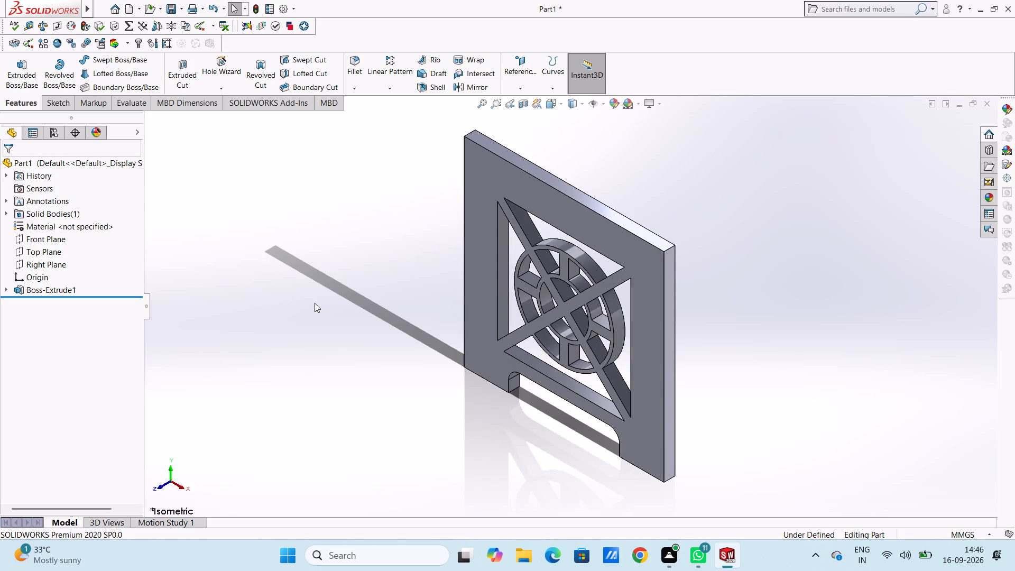
scroll(324, 296, "up", 1)
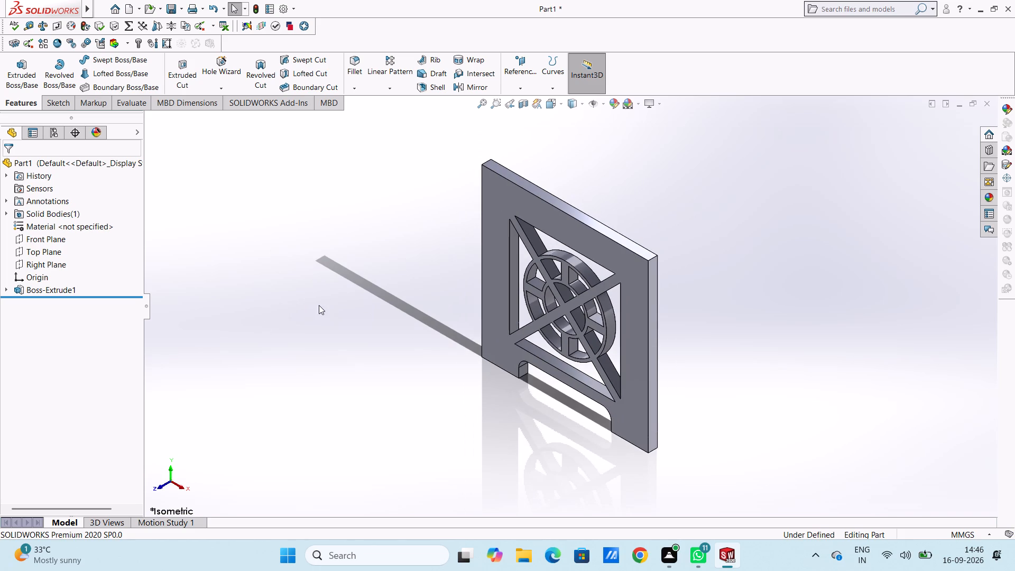
scroll(445, 330, "down", 1)
scroll(447, 330, "up", 1)
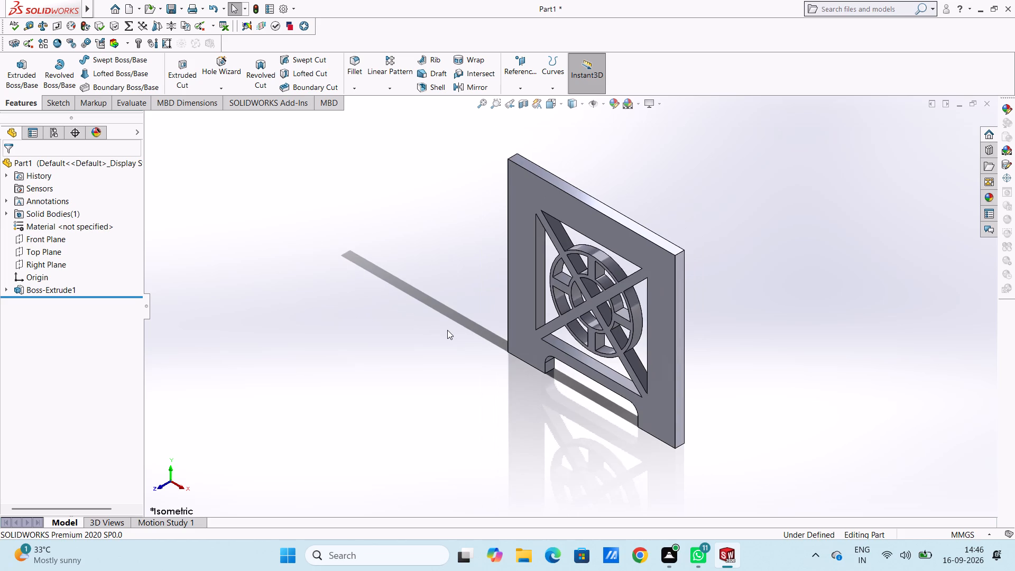
scroll(447, 330, "up", 1)
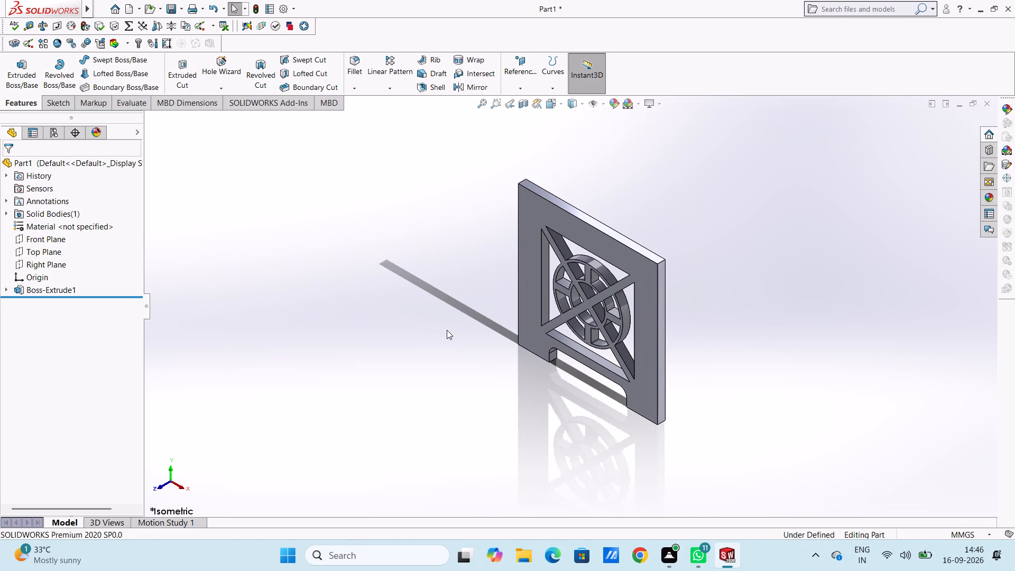
Start a new sketch on the narrow left side face of the extruded frame, viewed face-on.
key("ctrl+1")
key("ctrl+3")
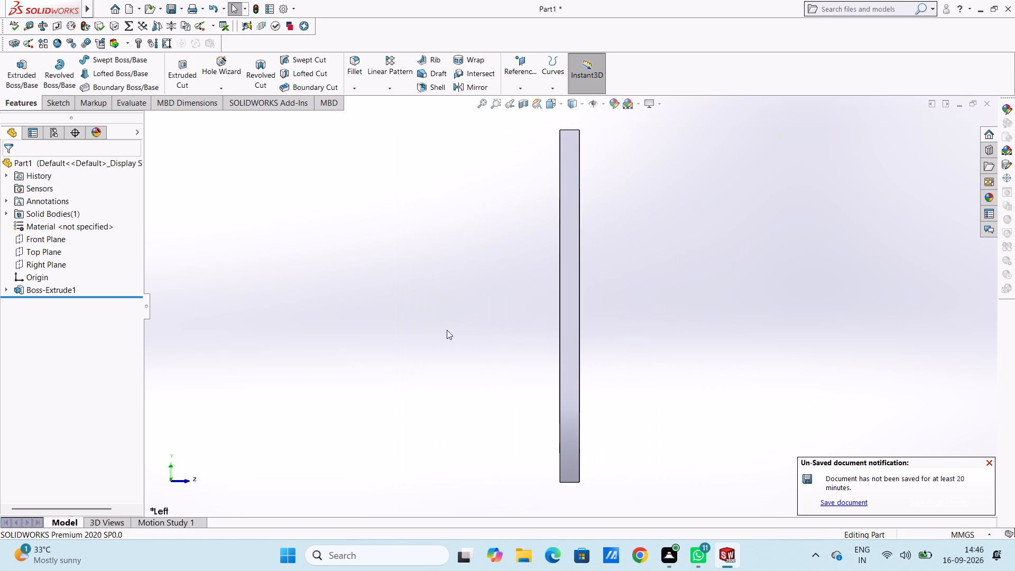
left_click(566, 279)
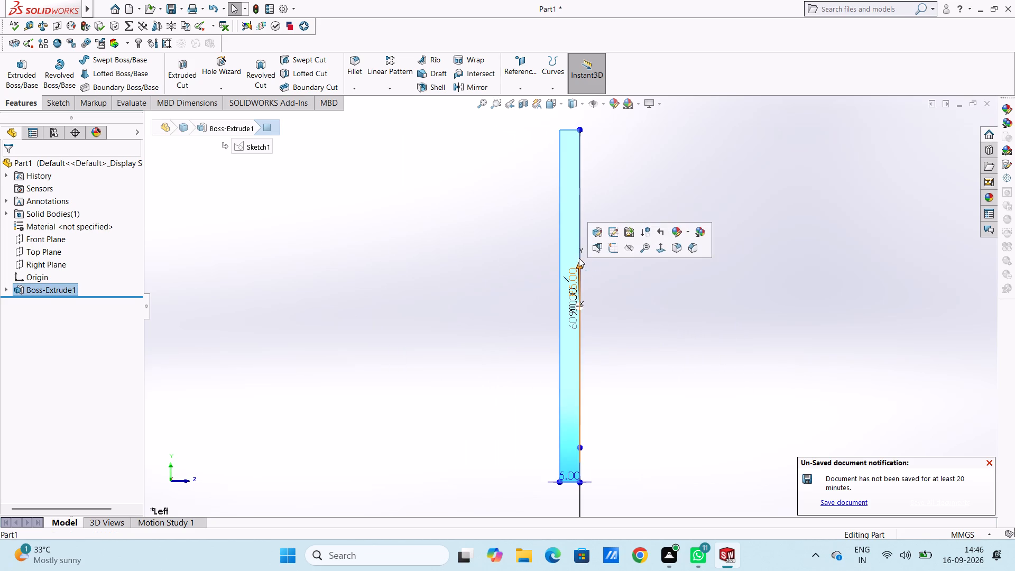
left_click(615, 249)
left_click(621, 273)
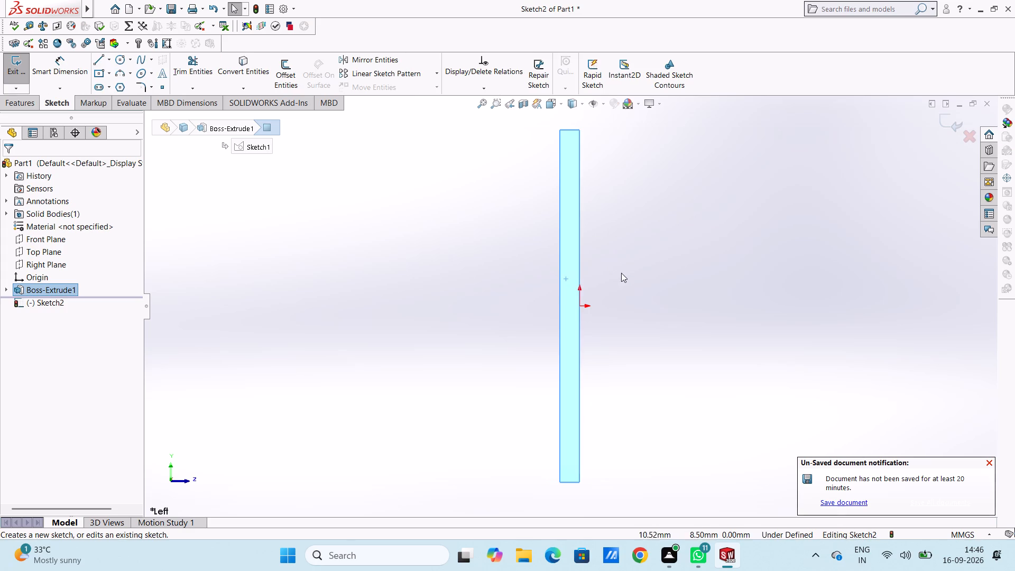
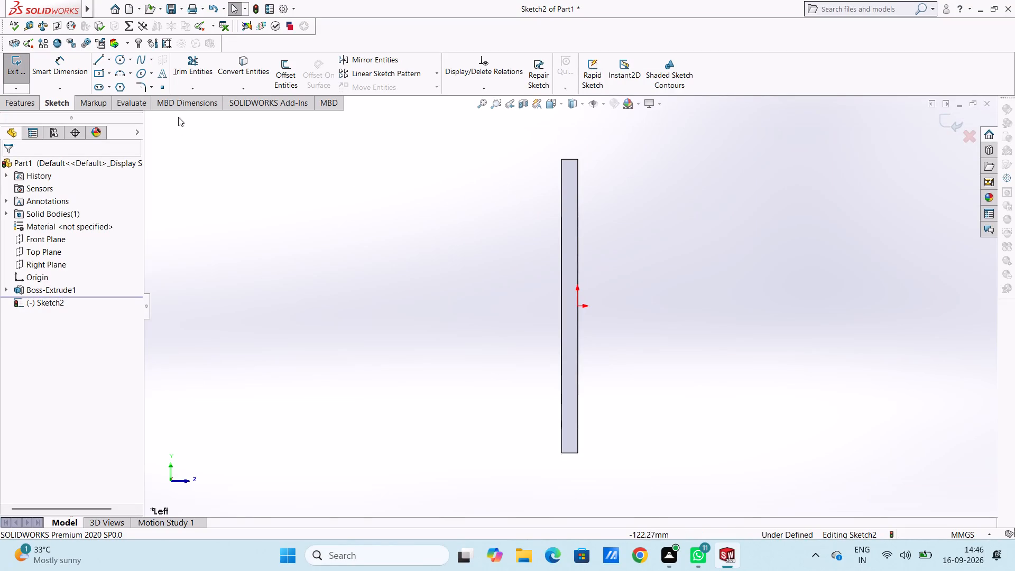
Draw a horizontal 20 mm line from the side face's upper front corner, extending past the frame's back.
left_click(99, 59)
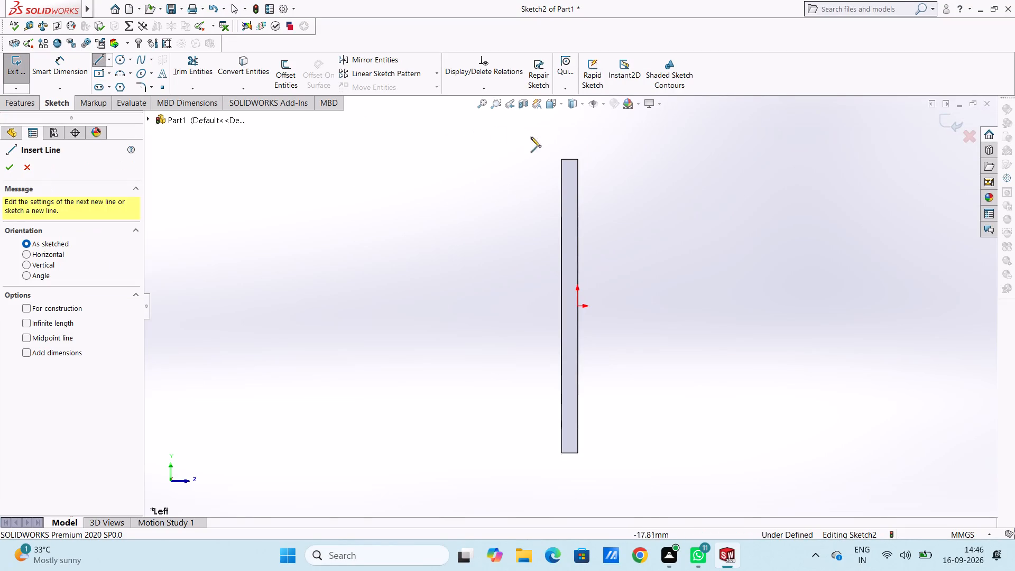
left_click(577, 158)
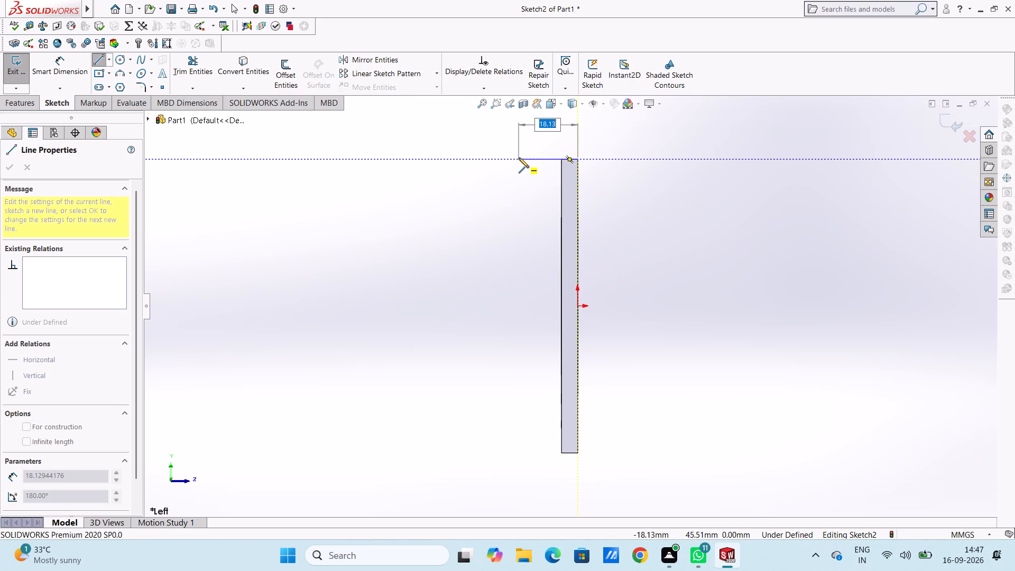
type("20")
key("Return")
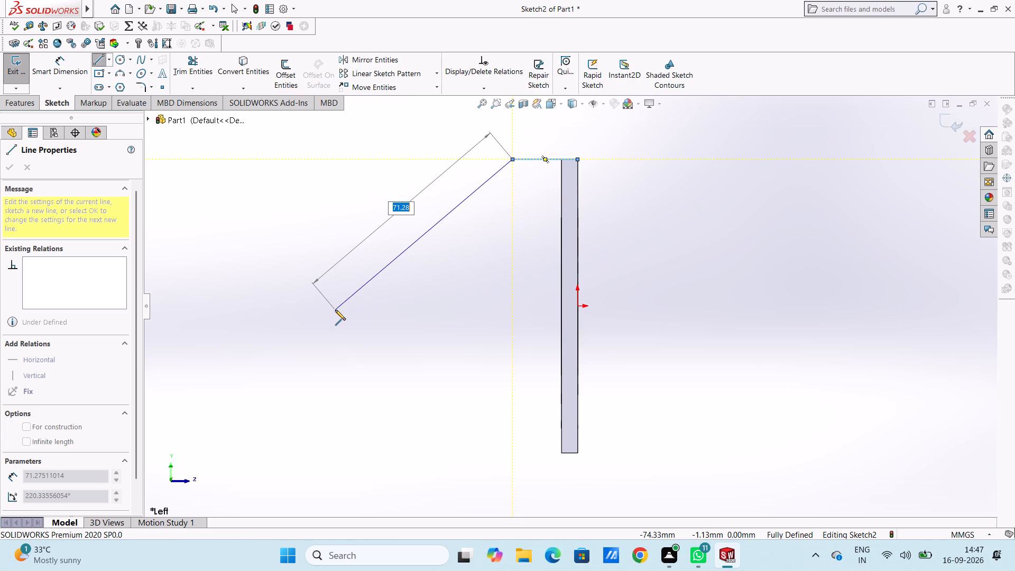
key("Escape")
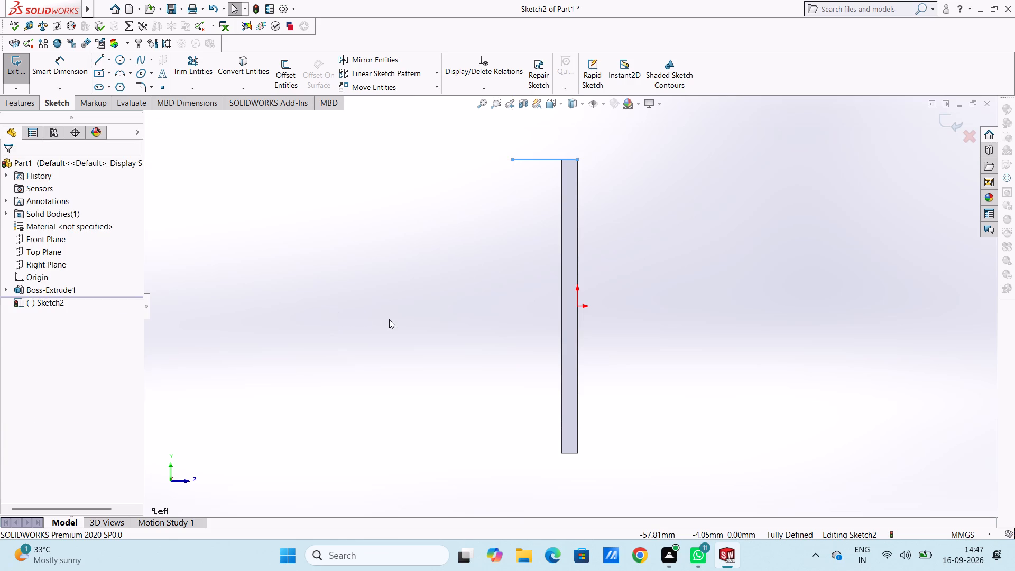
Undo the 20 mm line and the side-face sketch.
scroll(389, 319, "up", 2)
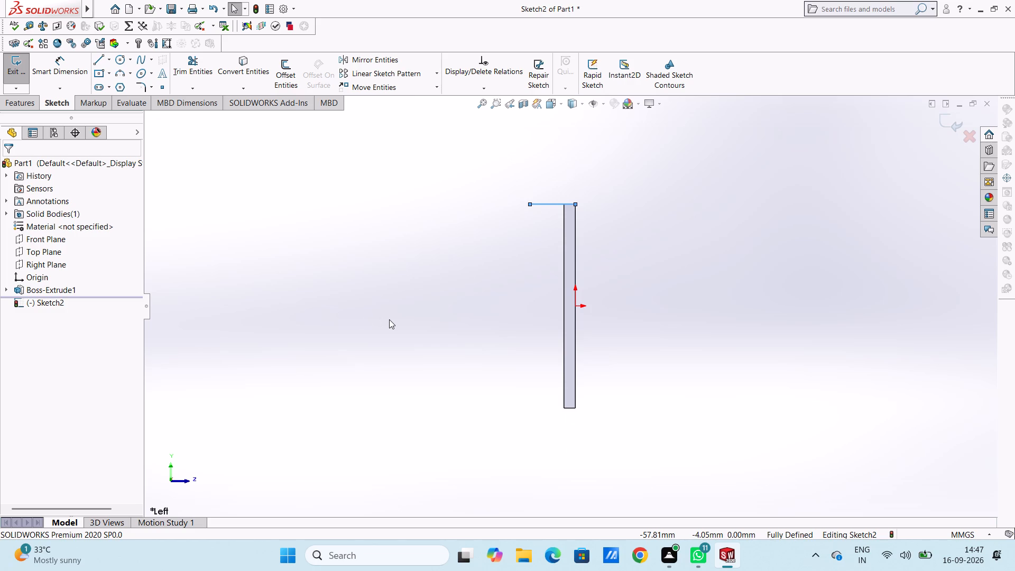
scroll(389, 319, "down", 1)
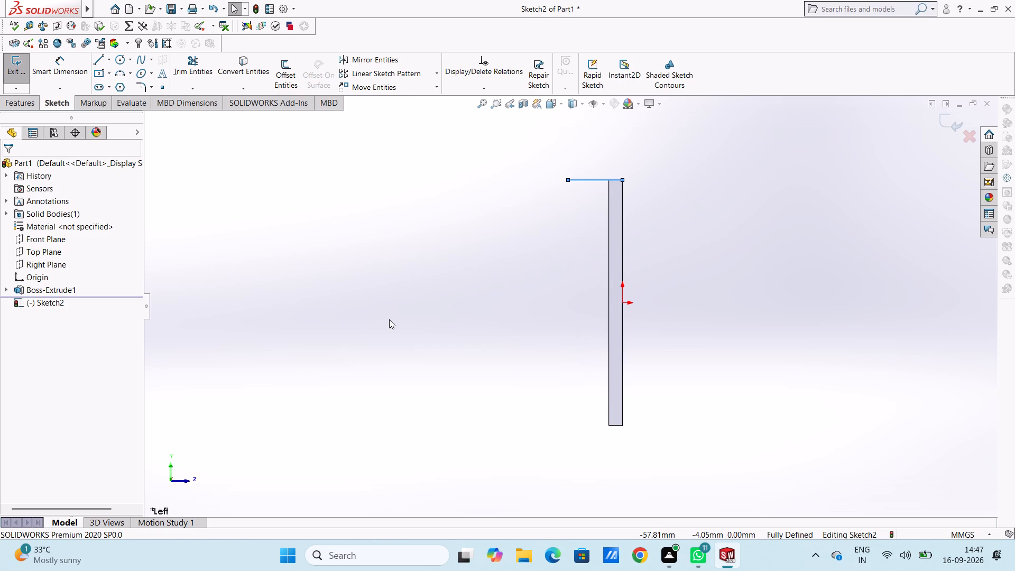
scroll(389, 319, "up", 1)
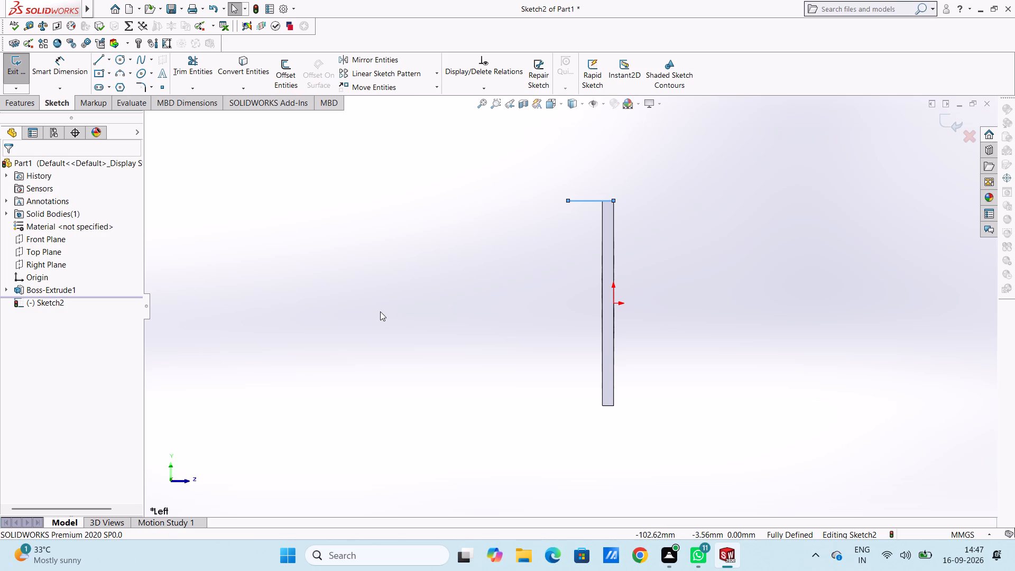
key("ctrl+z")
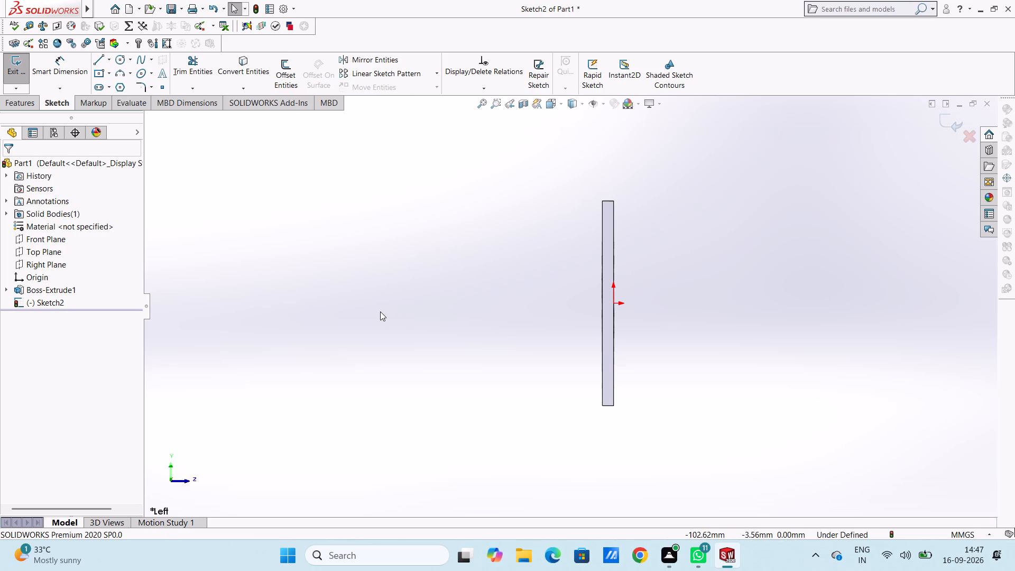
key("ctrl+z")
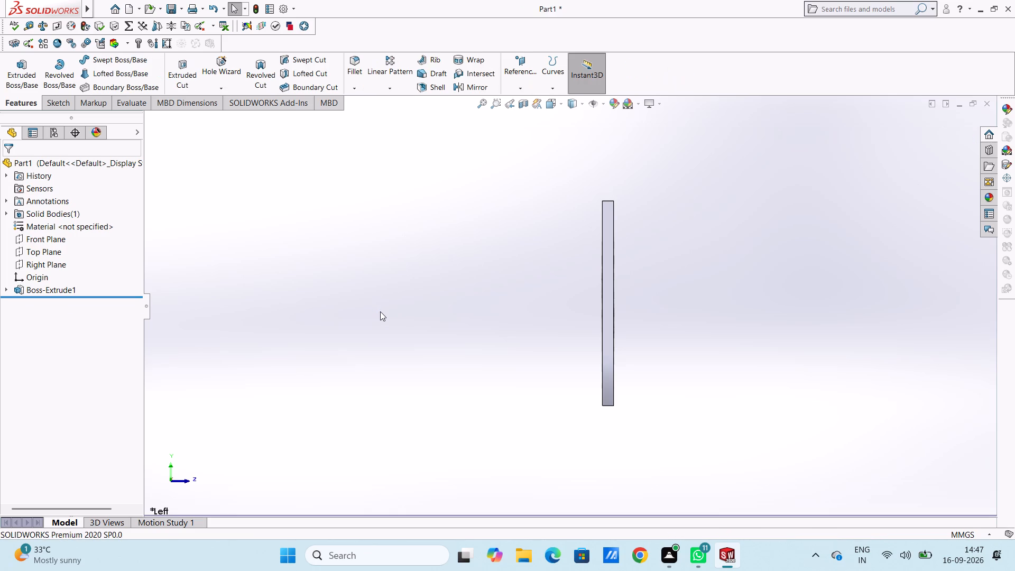
Start a new sketch on the frame's bottom face beside the notch, viewed face-on from below.
key("ctrl+5")
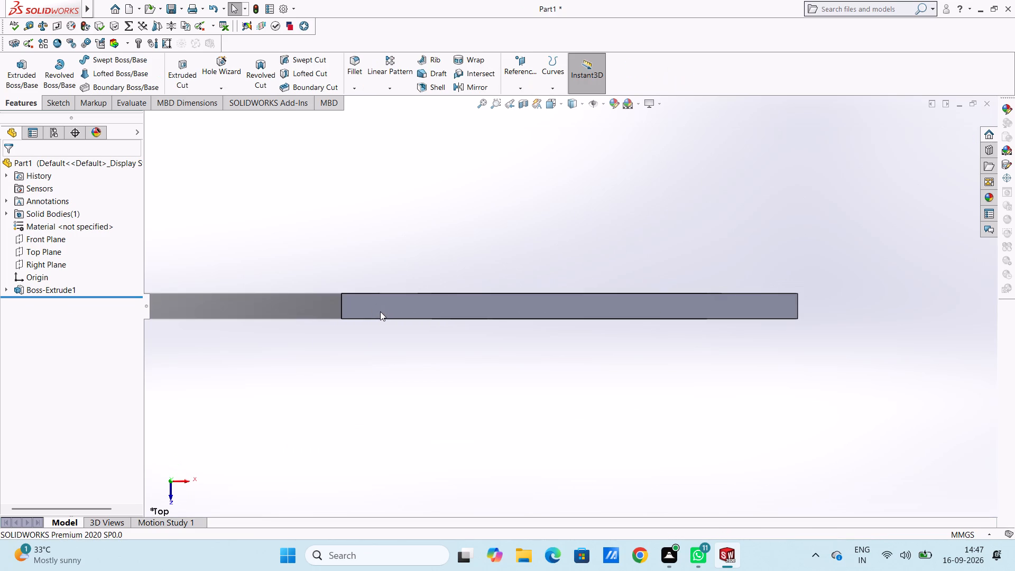
key("ctrl+6")
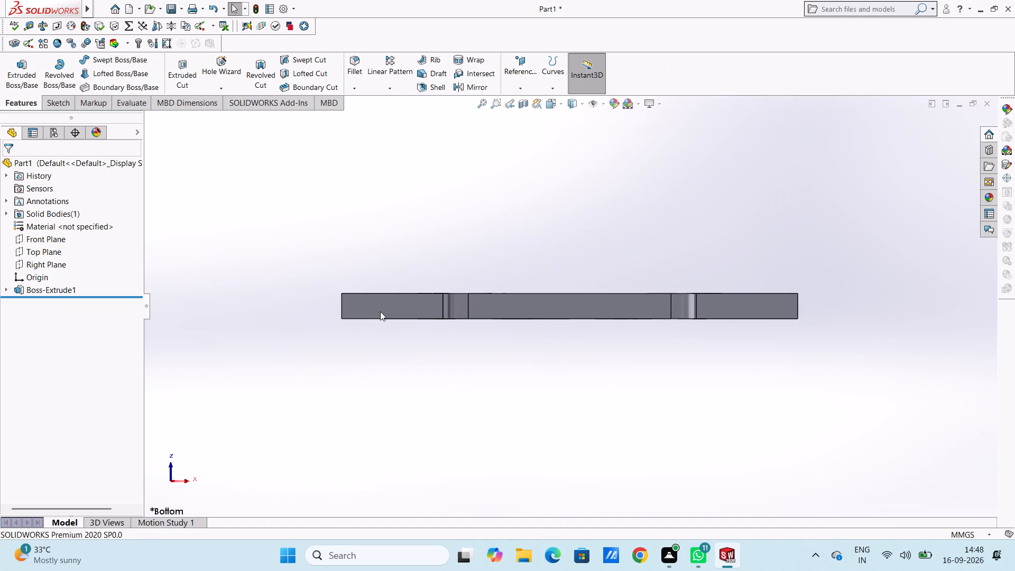
left_click(413, 302)
left_click(459, 277)
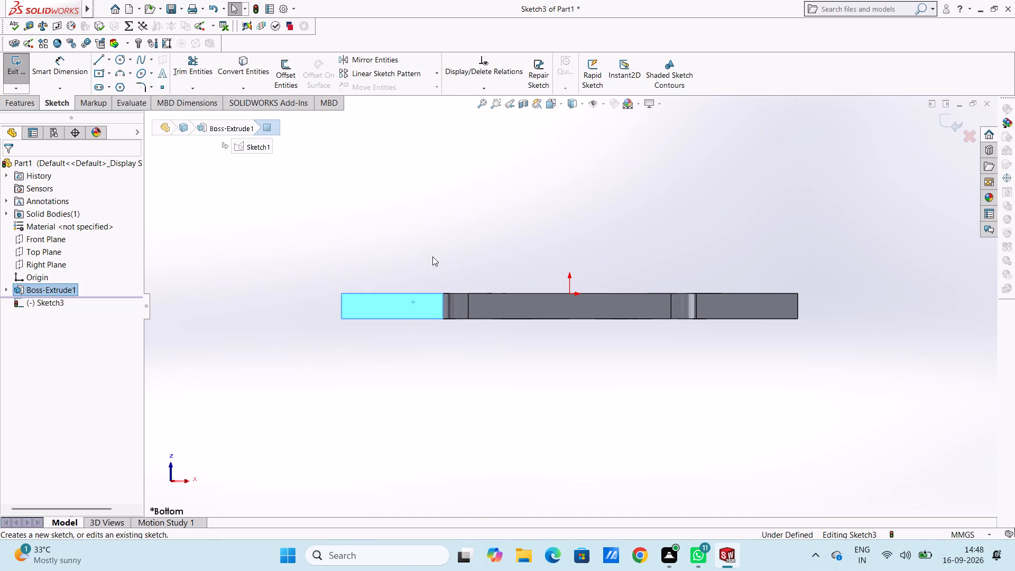
left_click(432, 255)
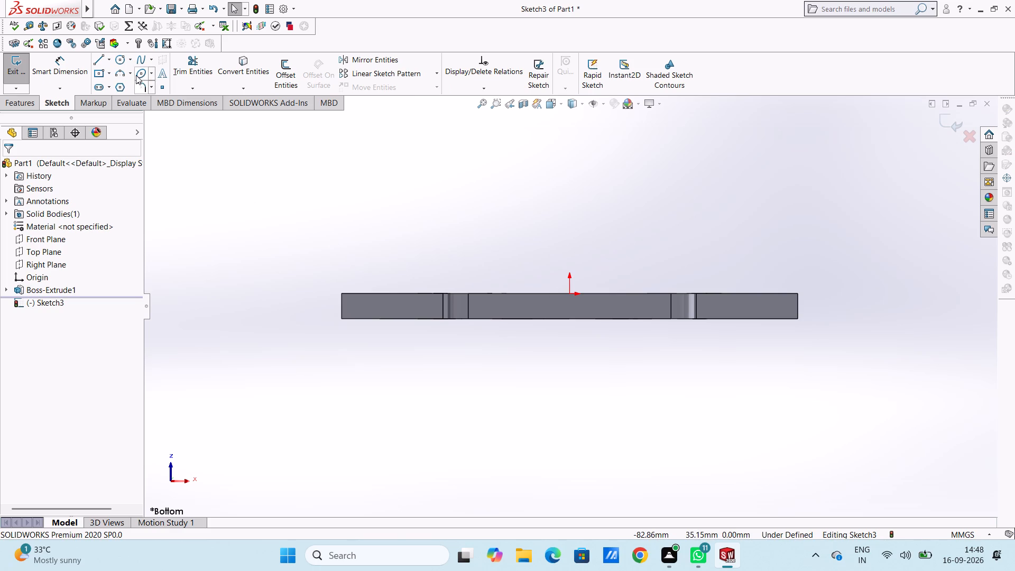
Draw a 35 mm line from the origin along the front bottom edge, with a 70 mm line back from its end.
left_click(100, 60)
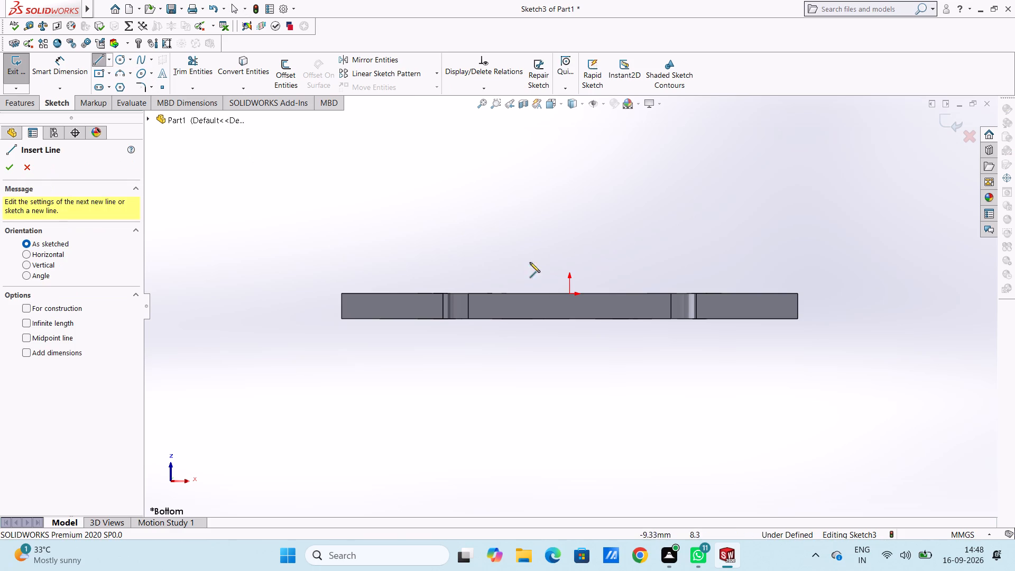
left_click(568, 294)
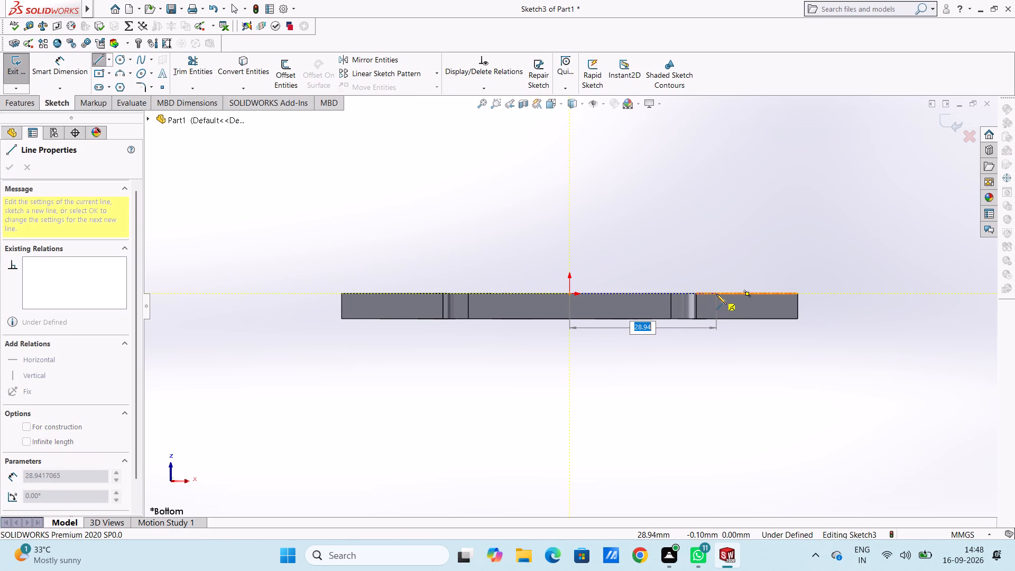
type("35")
key("Return")
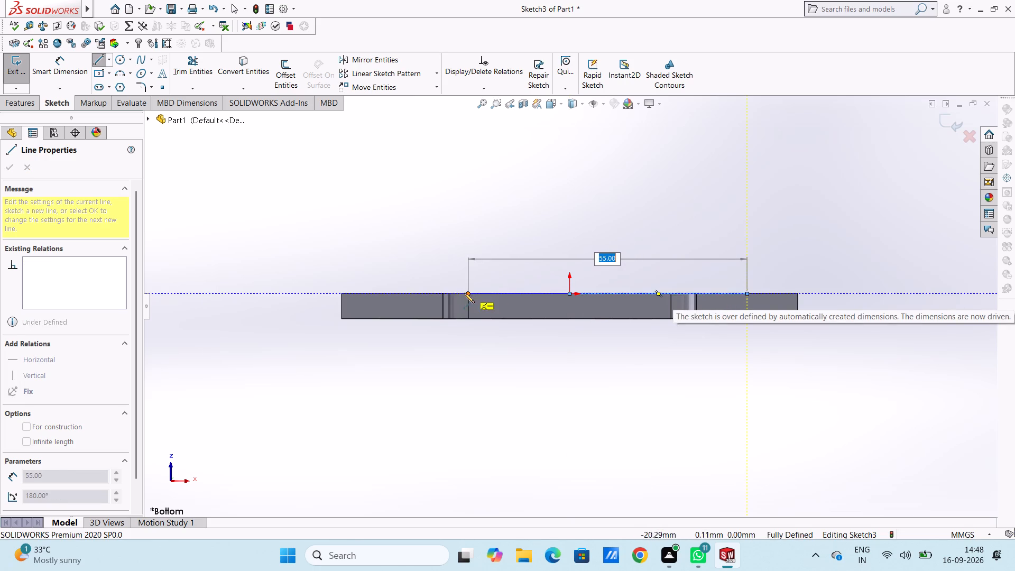
type("70")
key("Return")
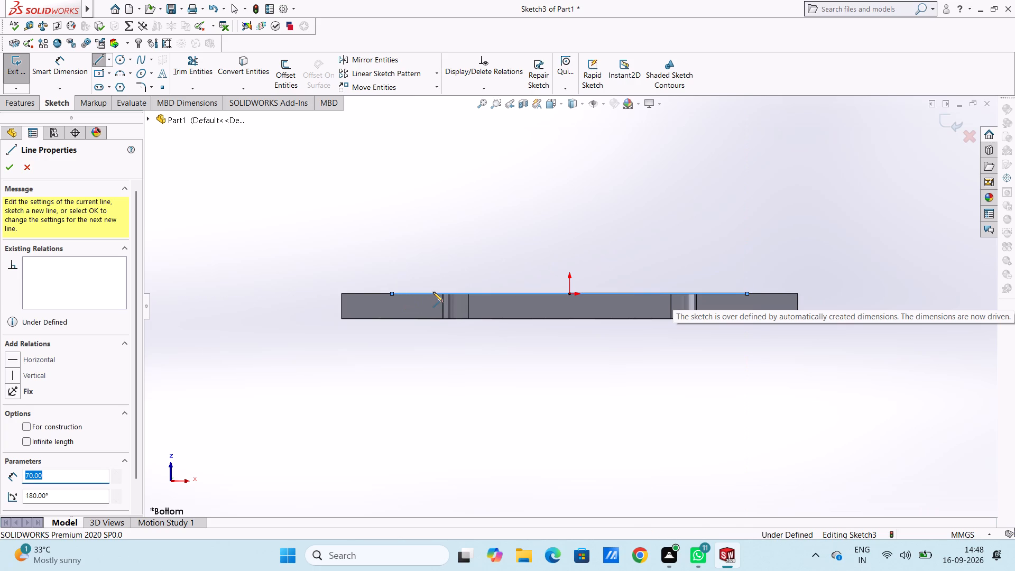
key("Escape")
key("Escape")
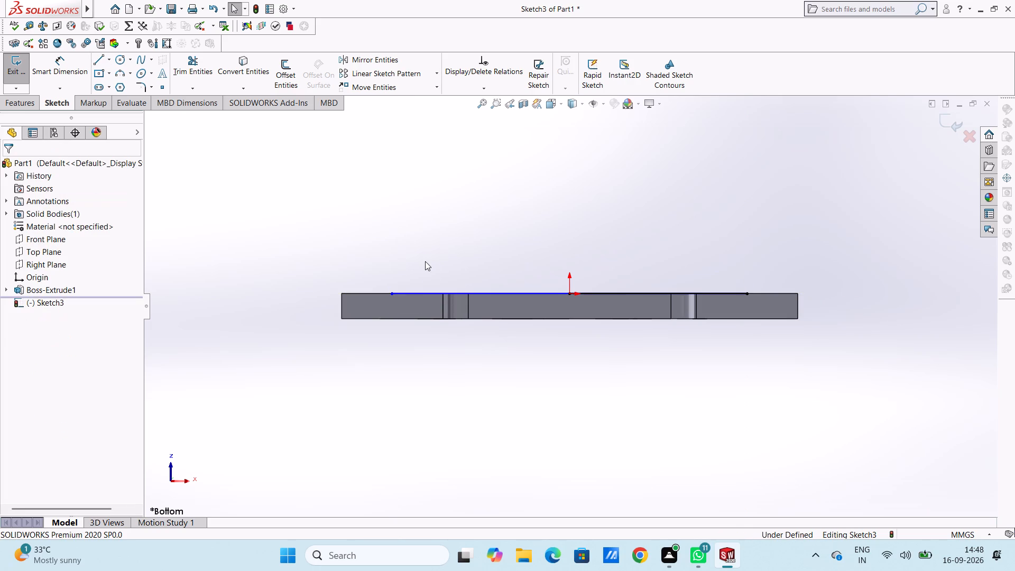
Delete the 35 mm helper line, keeping the 70 mm line.
left_click(608, 294)
key("Delete")
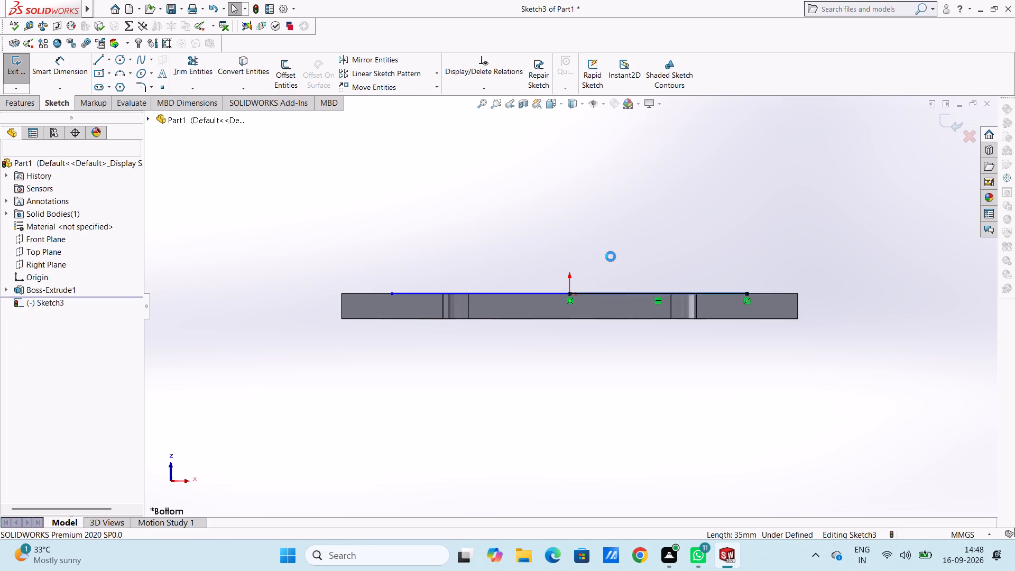
Dimension the line along the front bottom edge at 70 mm, placing the dimension clear of the frame.
middle_click_drag(451, 178, 451, 190)
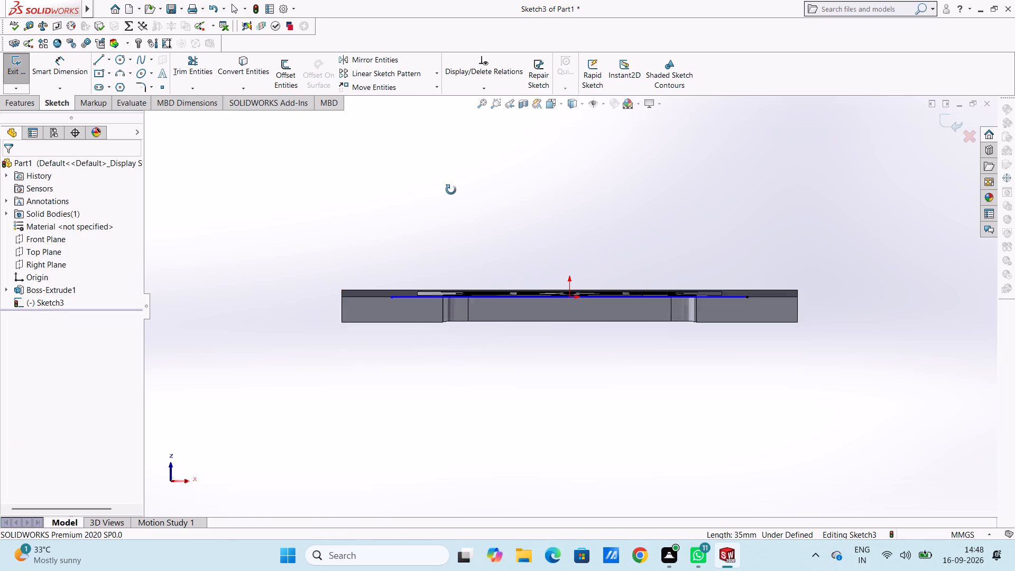
middle_click_drag(451, 190, 447, 277)
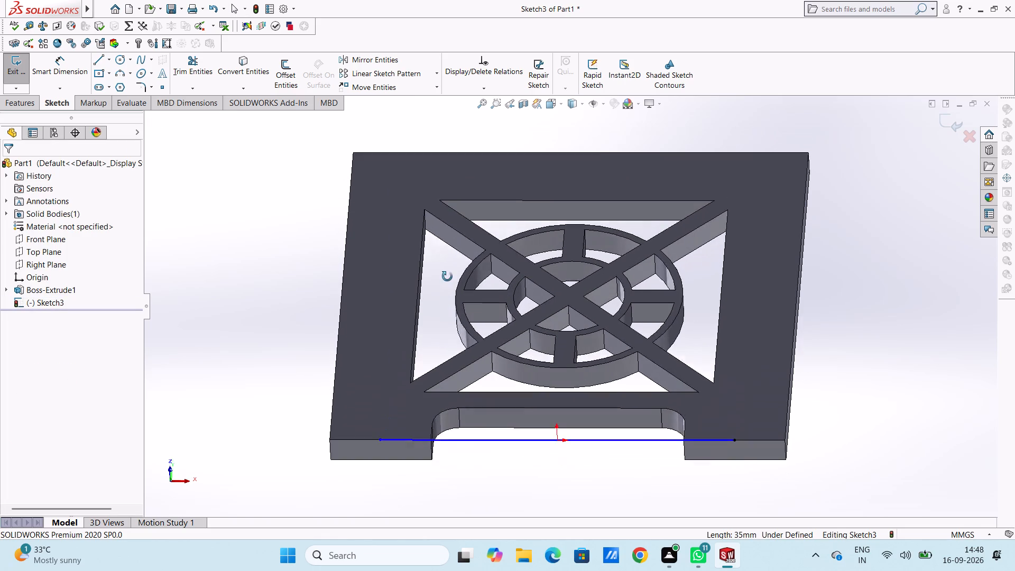
middle_click_drag(447, 277, 442, 146)
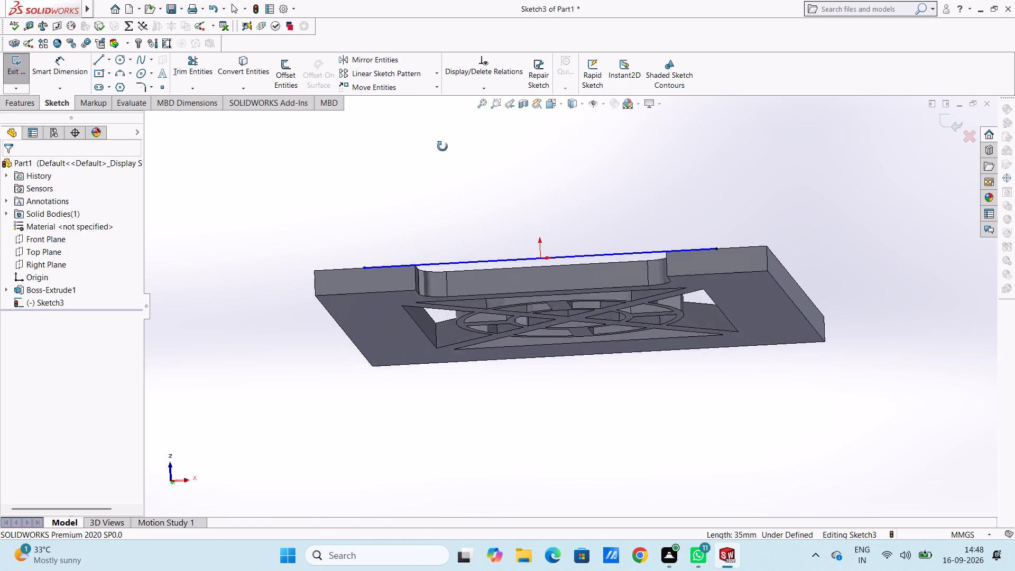
middle_click_drag(442, 146, 428, 150)
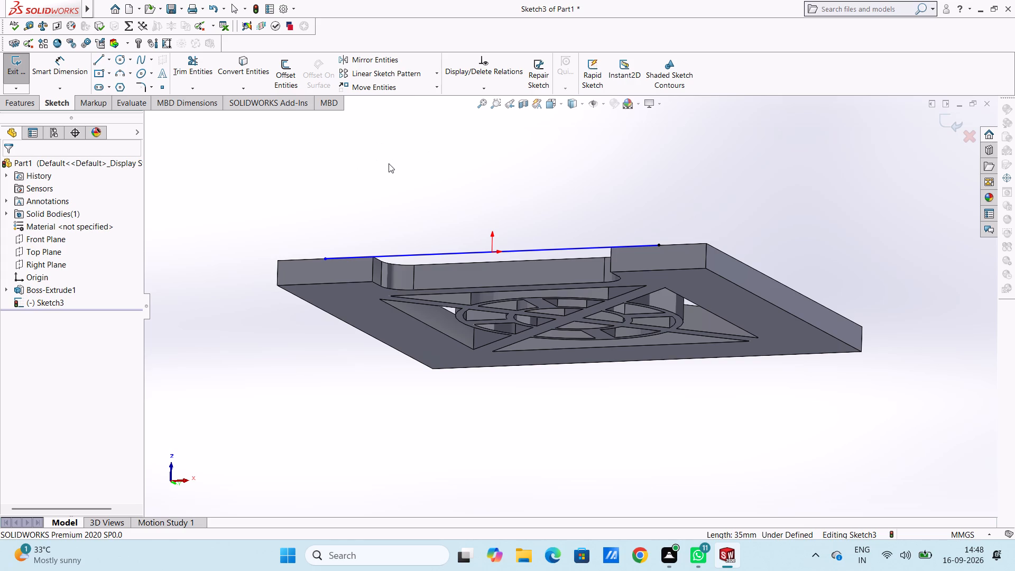
middle_click_drag(389, 163, 343, 197)
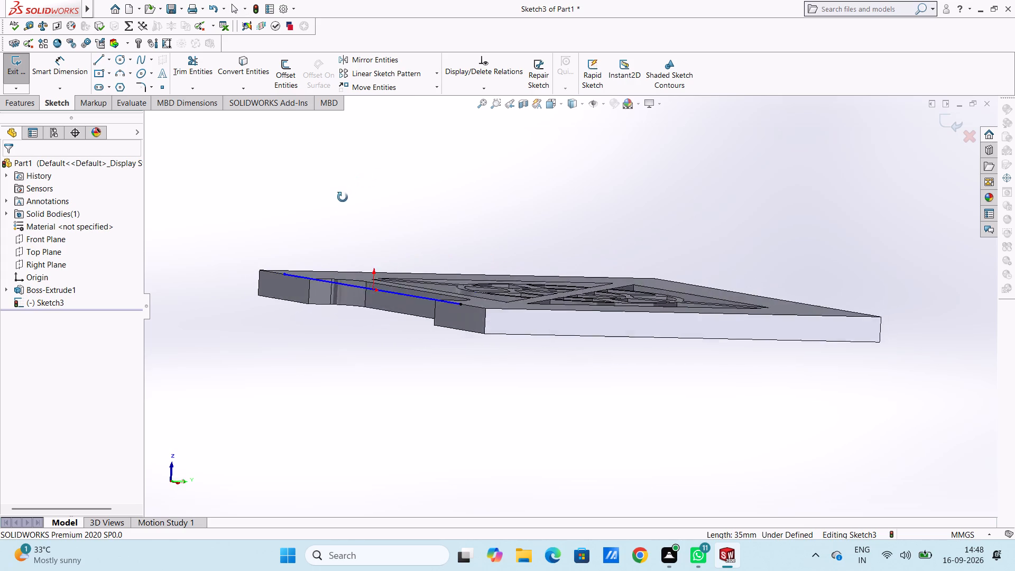
middle_click_drag(343, 197, 232, 244)
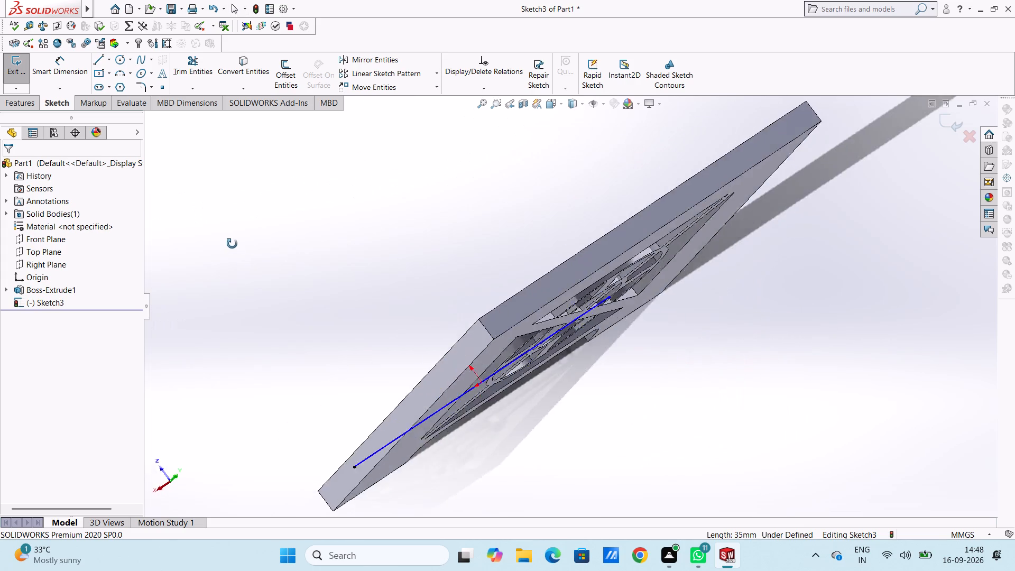
middle_click_drag(232, 244, 216, 198)
scroll(346, 394, "up", 2)
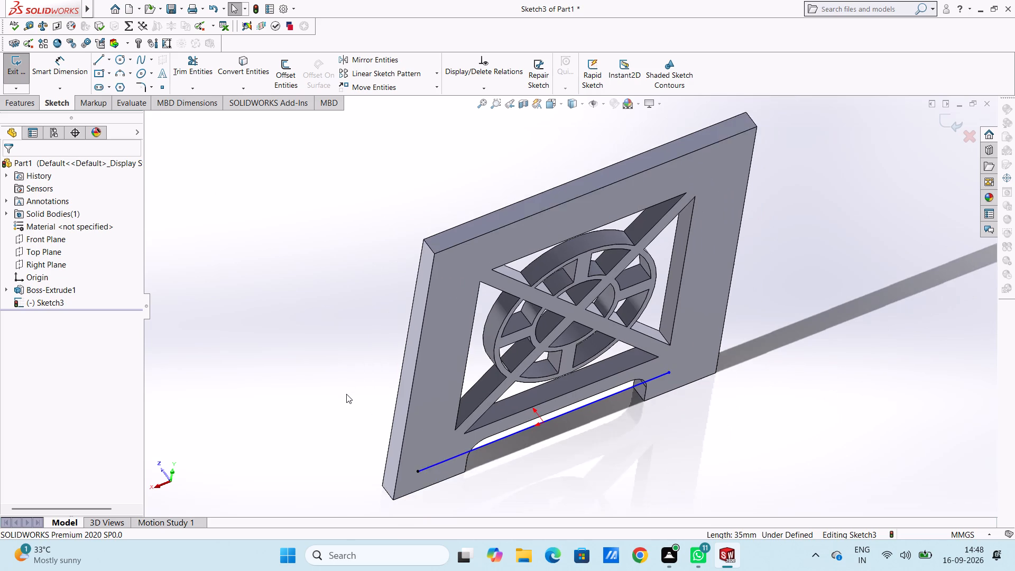
left_click(79, 68)
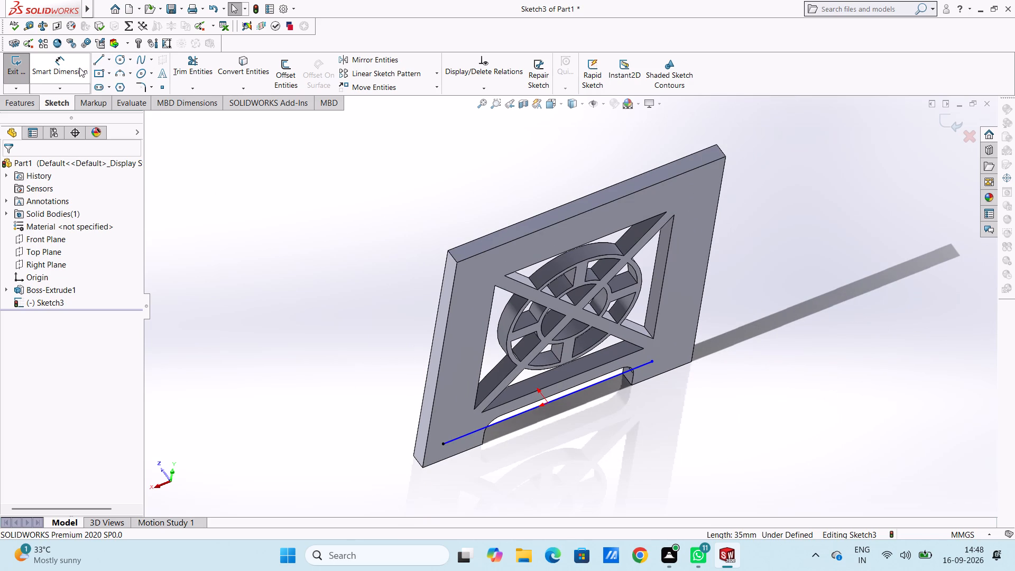
left_click(505, 422)
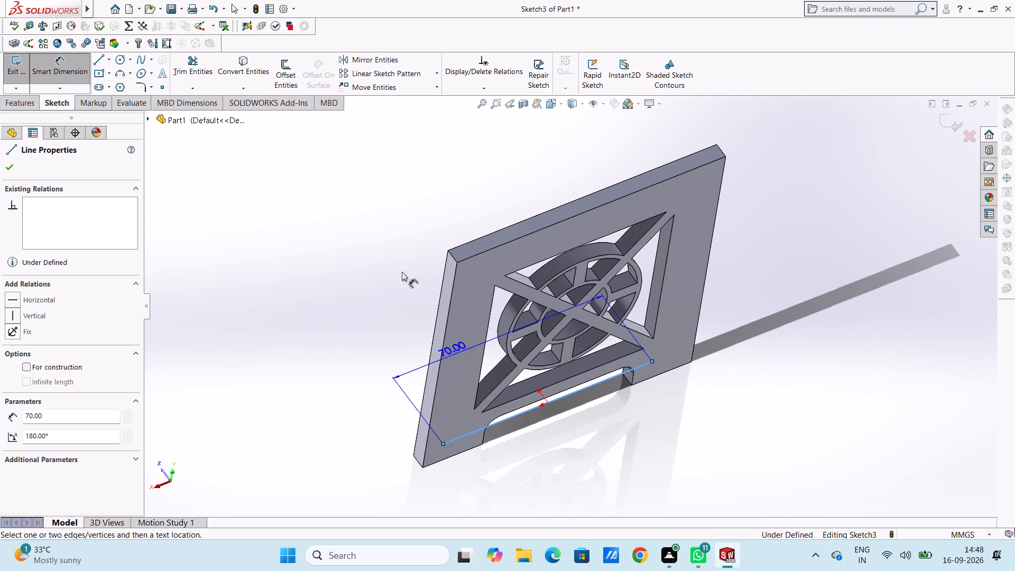
left_click(365, 207)
key("Return")
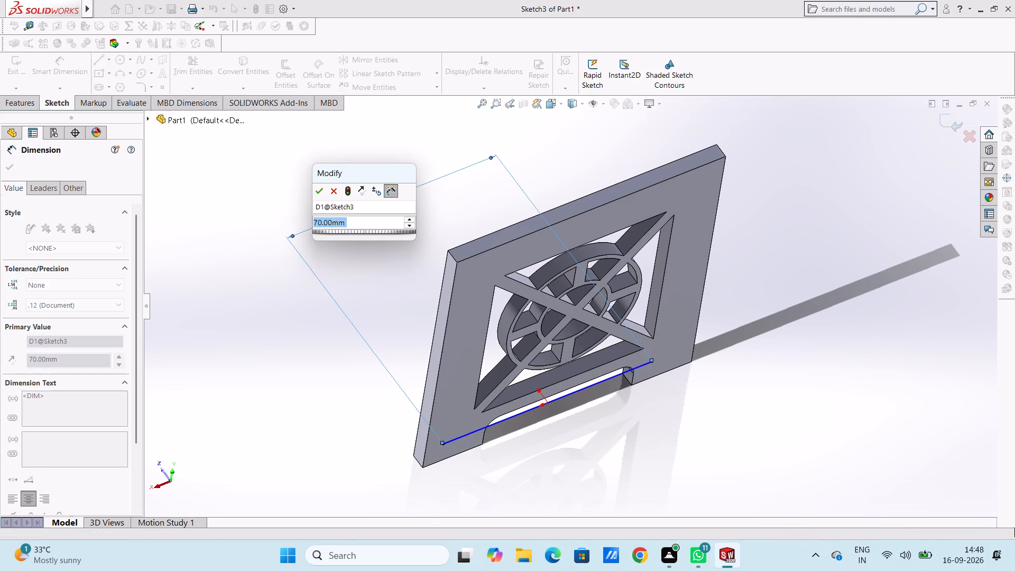
left_click(367, 250)
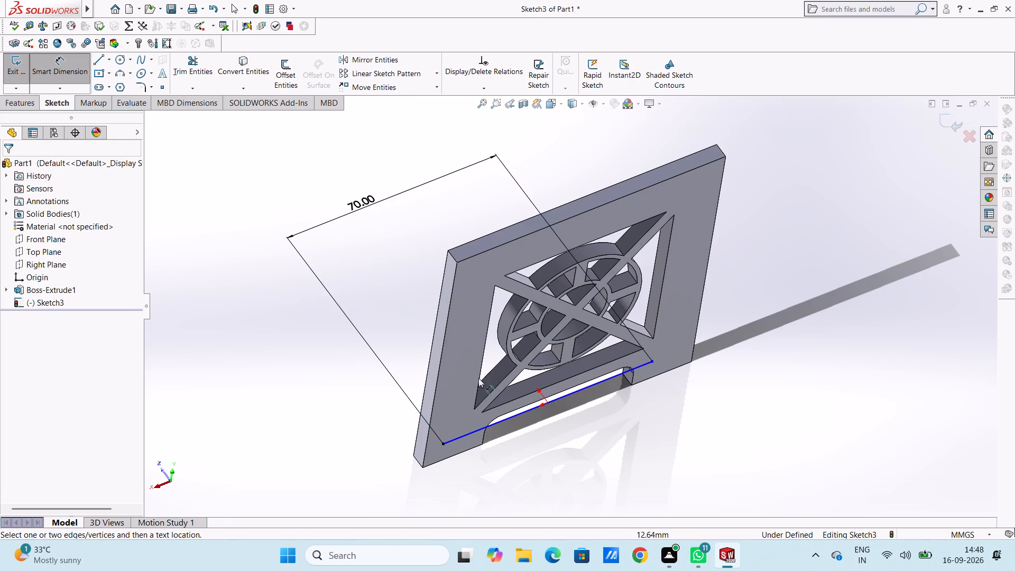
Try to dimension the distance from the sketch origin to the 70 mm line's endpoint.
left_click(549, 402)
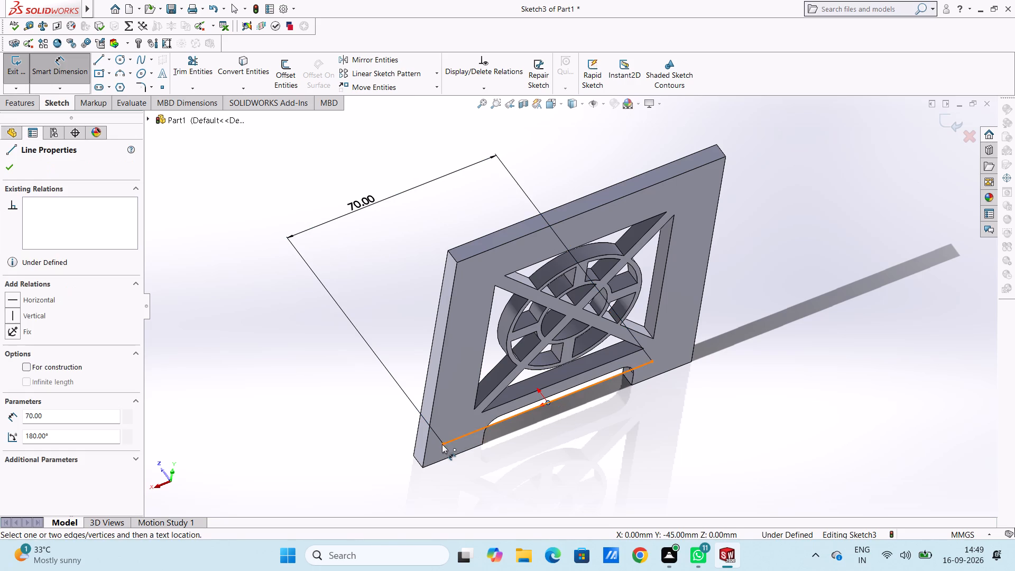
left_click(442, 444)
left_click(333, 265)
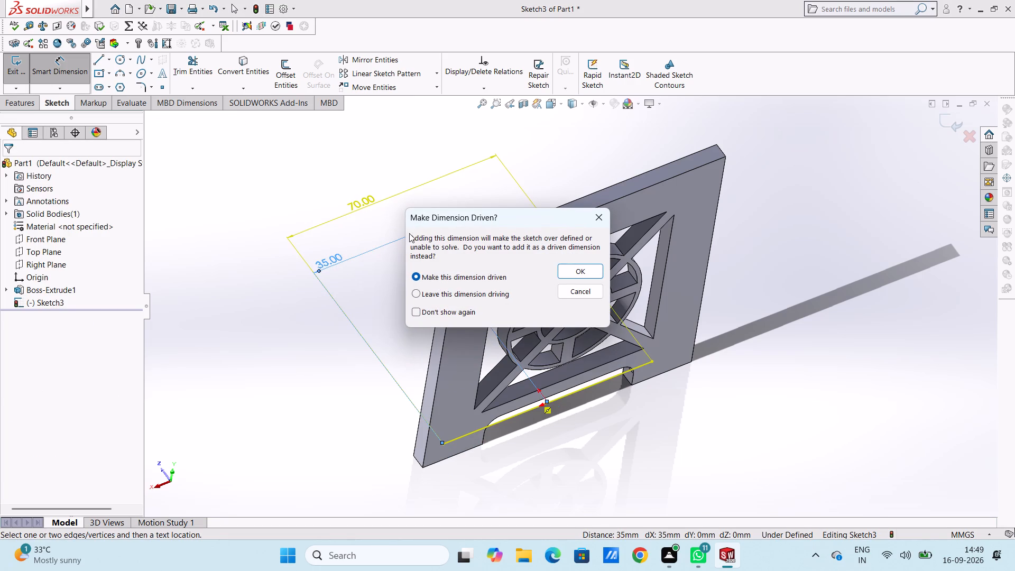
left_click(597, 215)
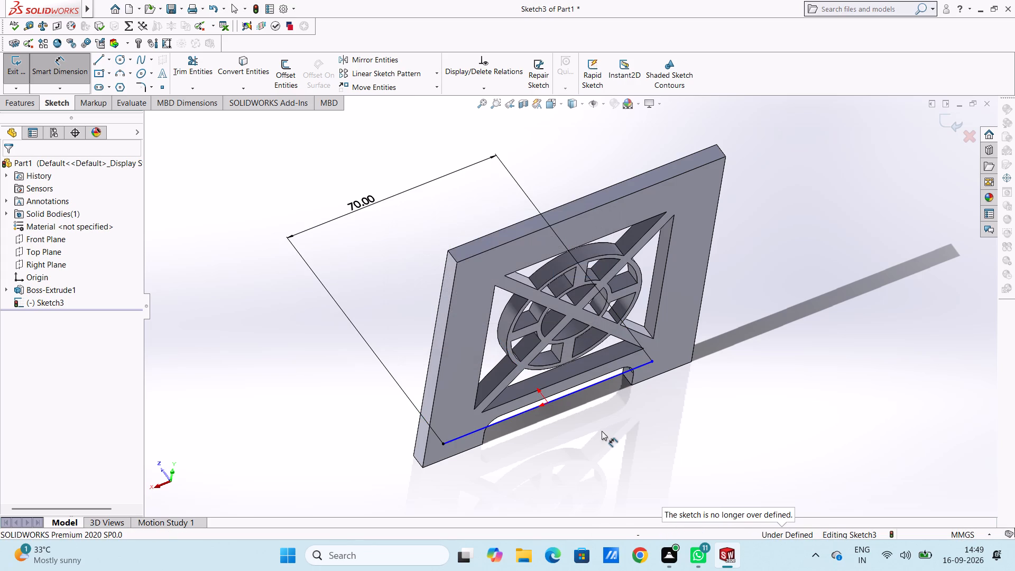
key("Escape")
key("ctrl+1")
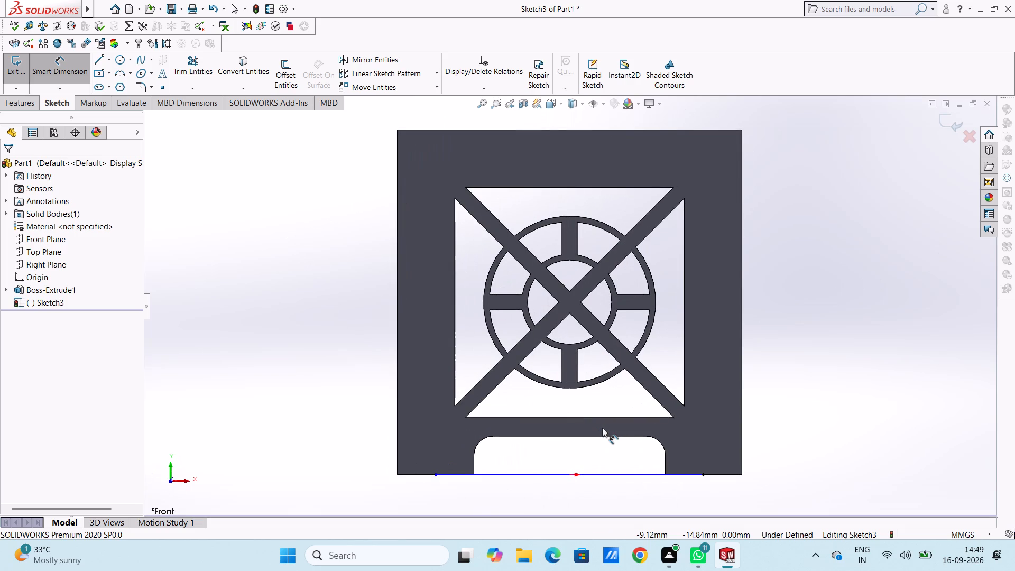
Undo the 70 mm dimension and the lines drawn along the front bottom edge, back to an empty sketch.
middle_click_drag(808, 246, 781, 284)
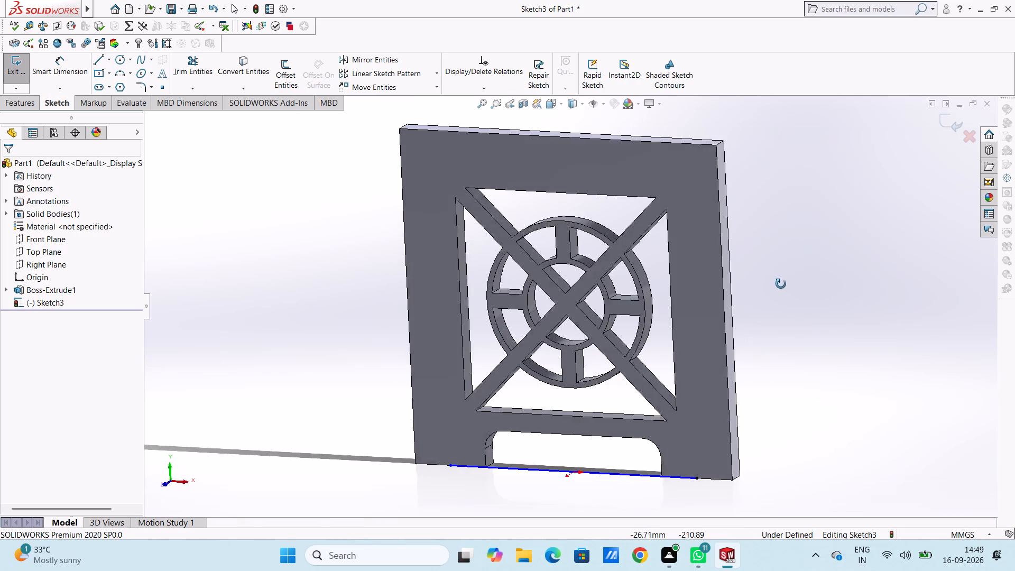
middle_click_drag(781, 284, 751, 354)
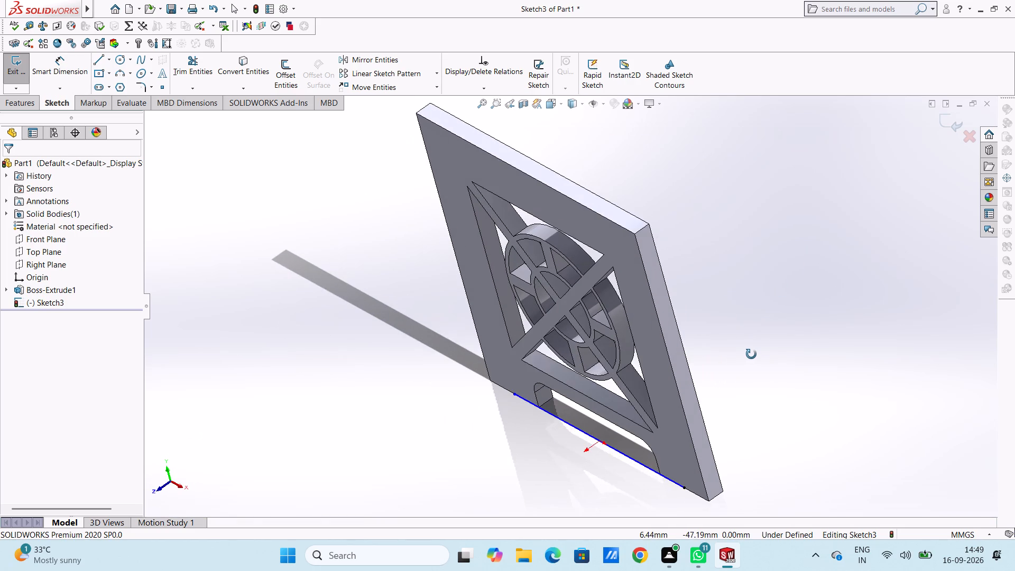
middle_click_drag(751, 354, 751, 354)
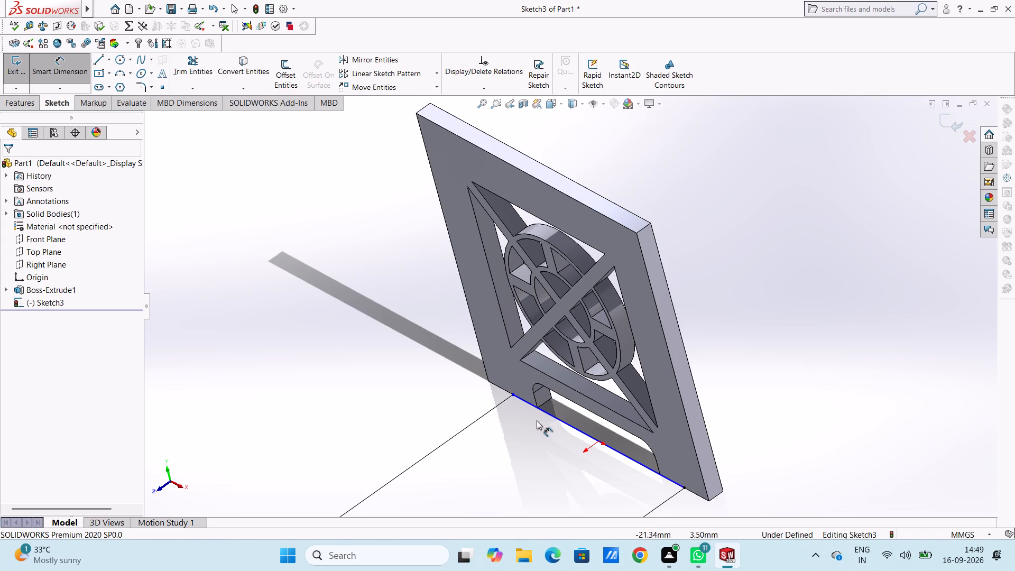
key("ctrl+z")
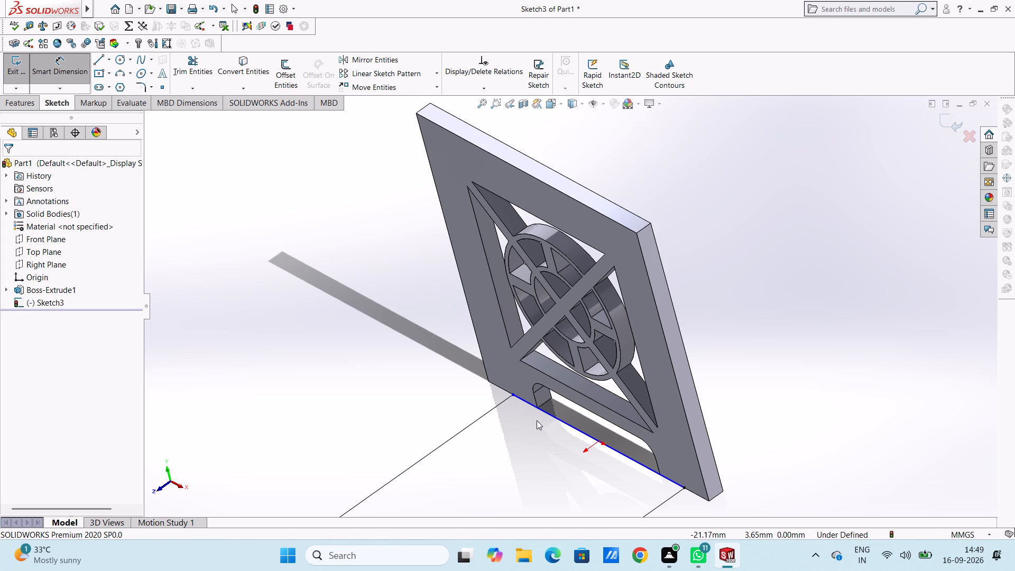
key("ctrl+z")
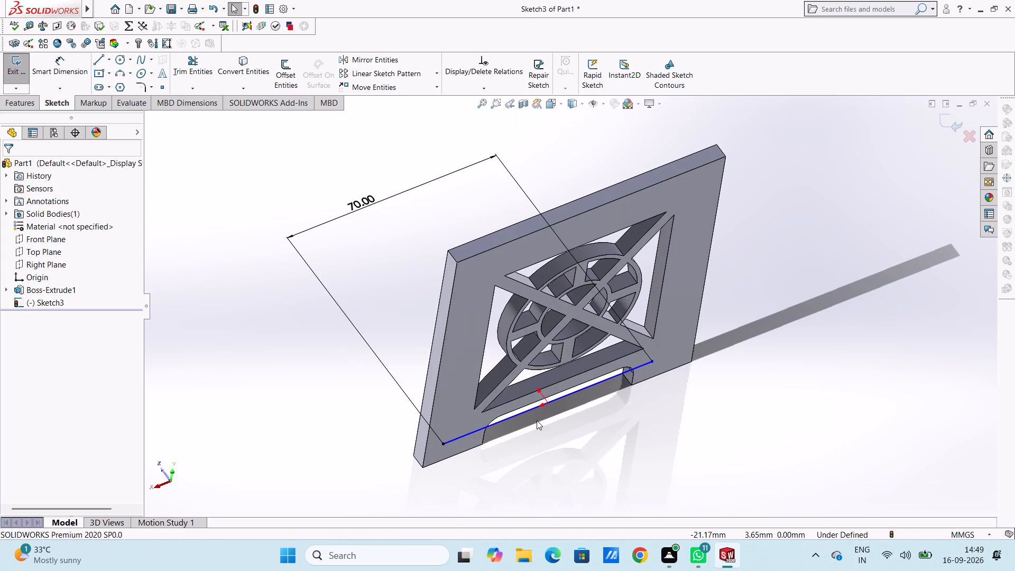
key("ctrl+z")
key("ctrl+z")
key("ctrl+z")
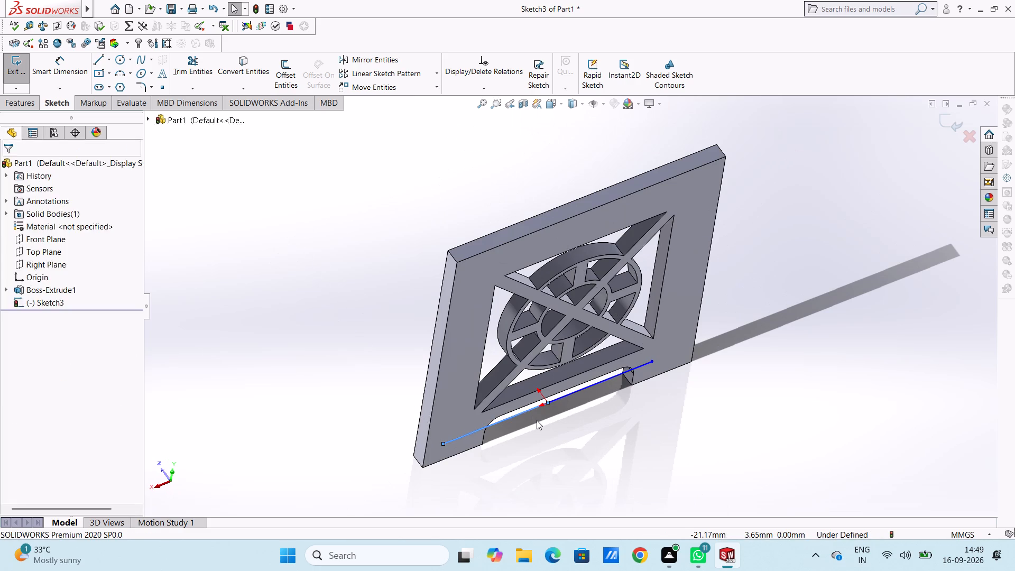
key("ctrl+z")
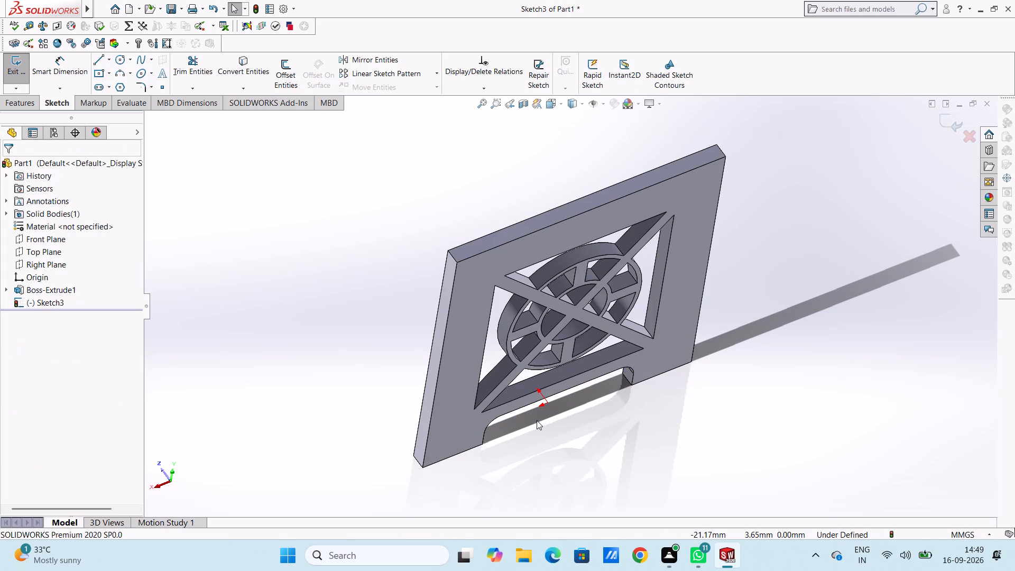
Draw a midpoint line along the bottom face's rear edge, centred on the edge's midpoint, with a 35 mm half-length.
key("ctrl+6")
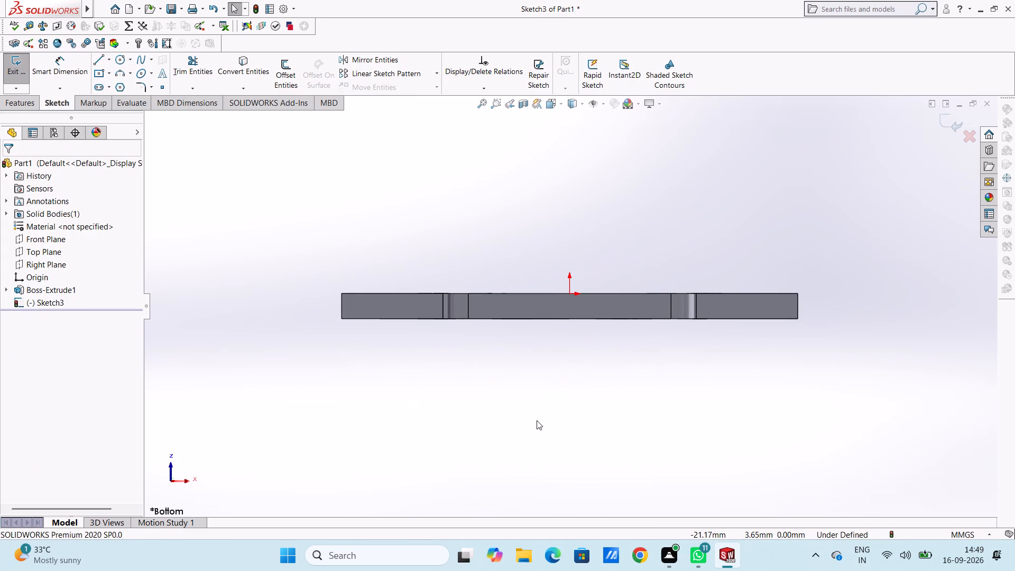
left_click(109, 58)
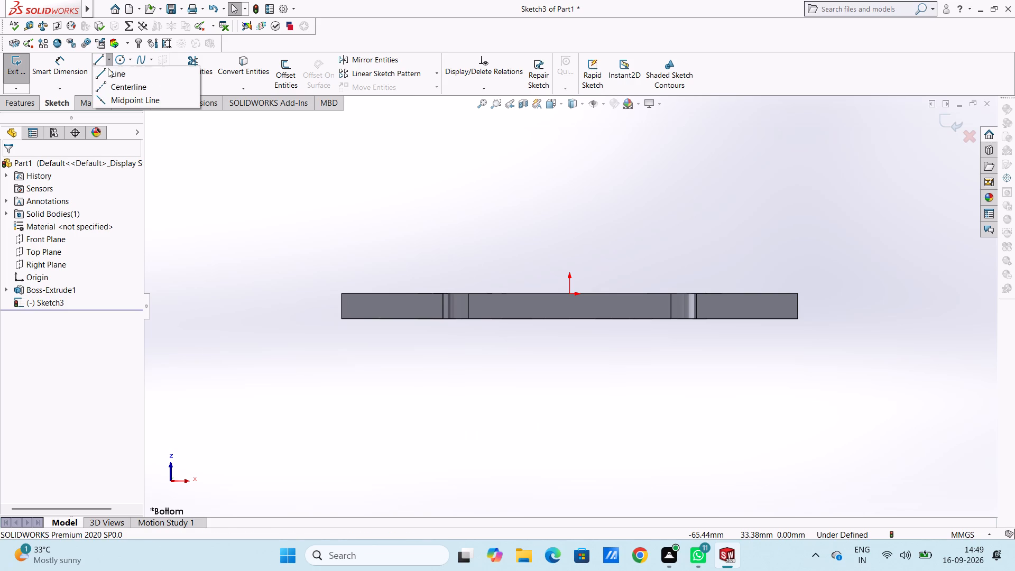
left_click(118, 100)
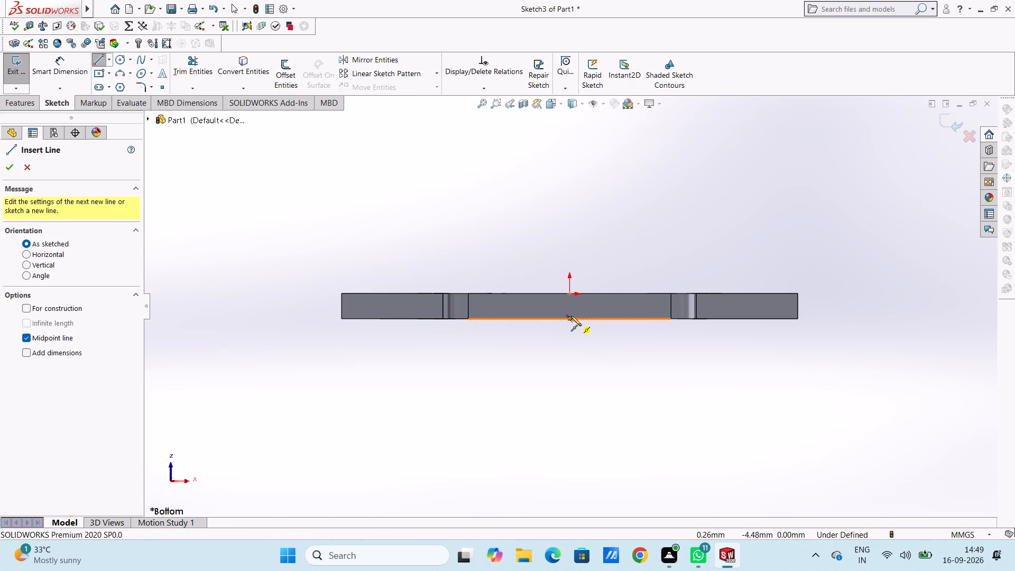
left_click(569, 318)
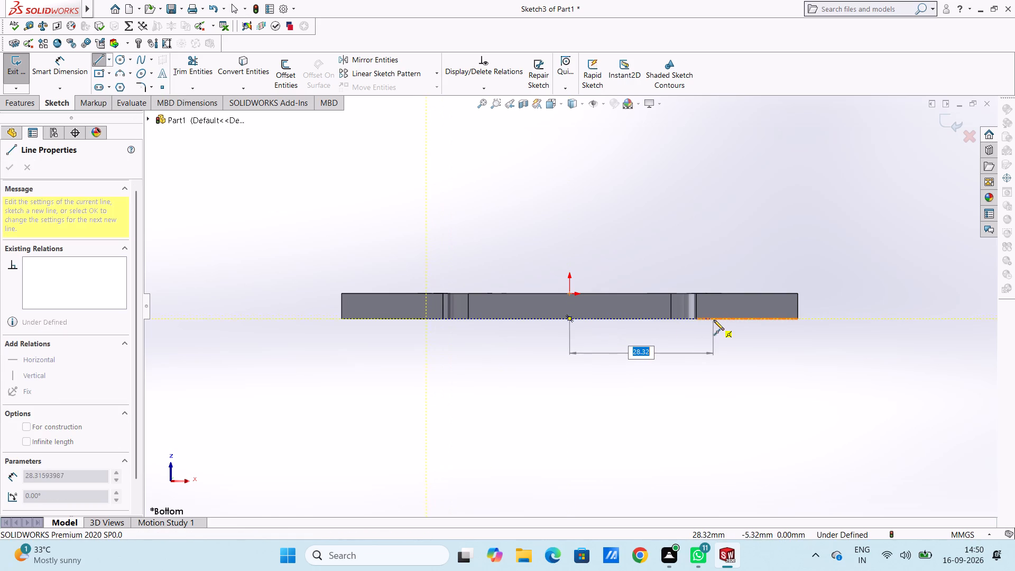
type("35")
key("Return")
key("Escape")
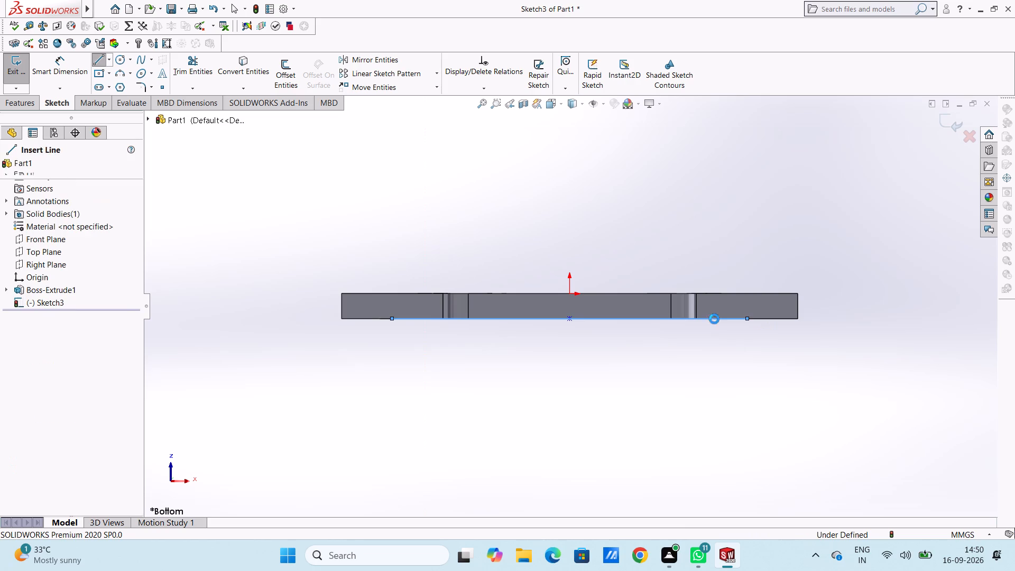
key("Escape")
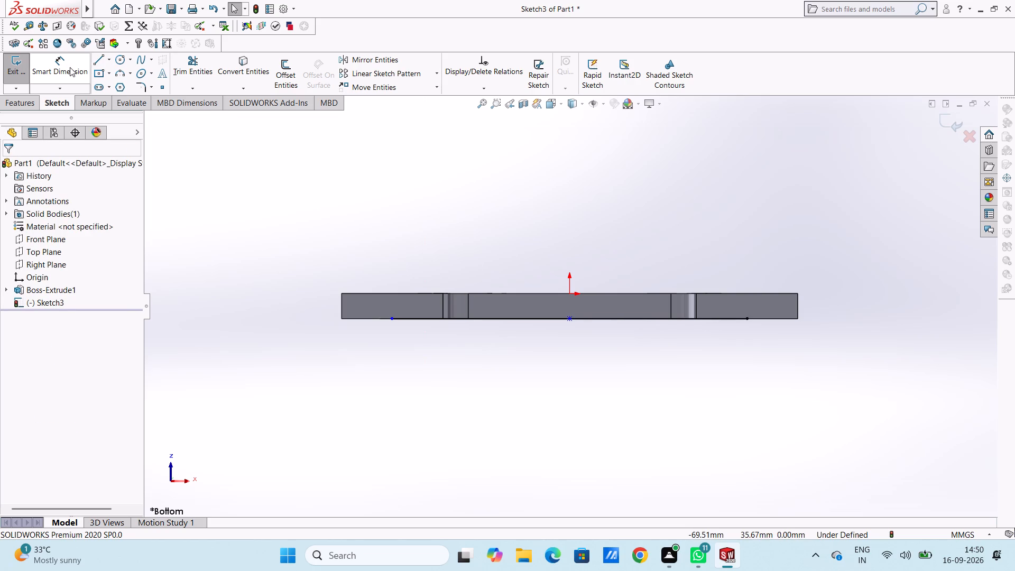
Dimension the distance from the line's negative-X endpoint to its midpoint at 35 mm, placing the dimension clear of the frame.
left_click(70, 67)
left_click(394, 320)
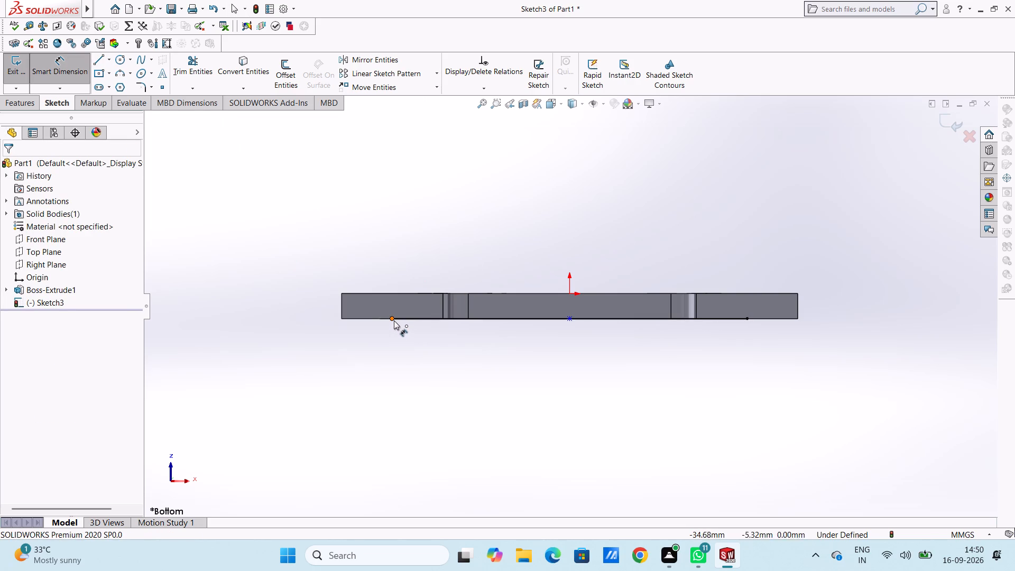
left_click(570, 319)
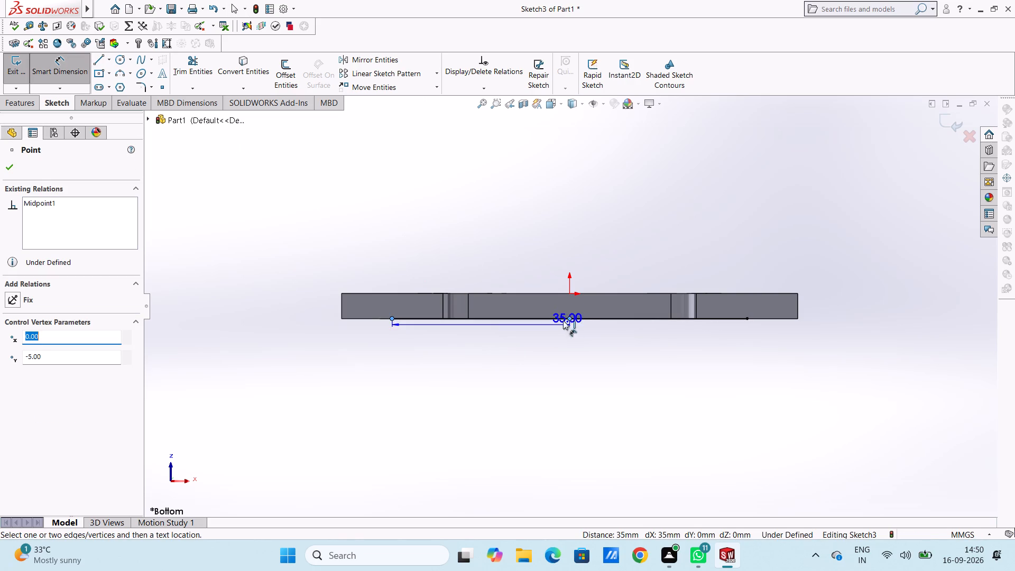
left_click(564, 176)
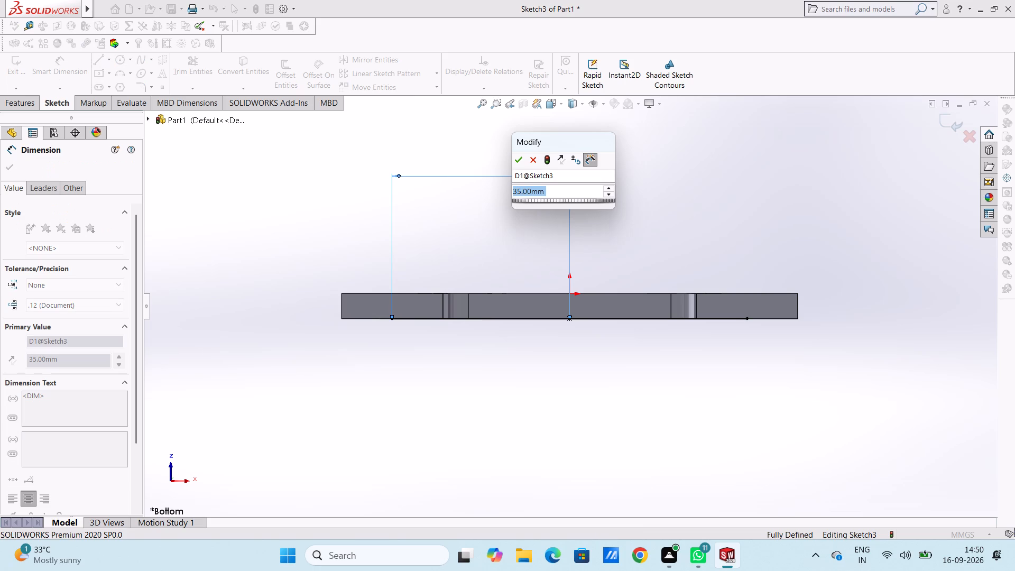
left_click(516, 162)
left_click(512, 200)
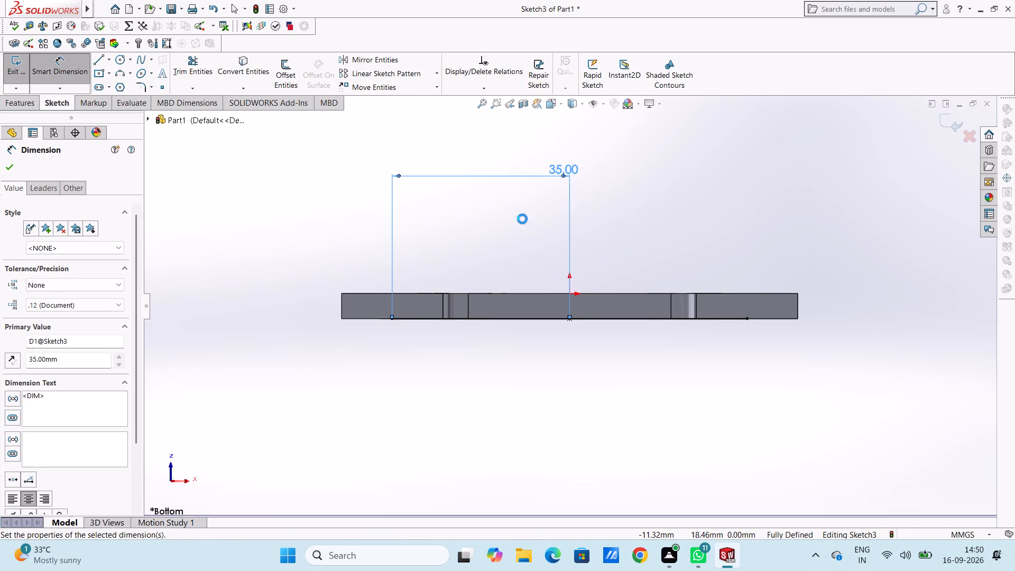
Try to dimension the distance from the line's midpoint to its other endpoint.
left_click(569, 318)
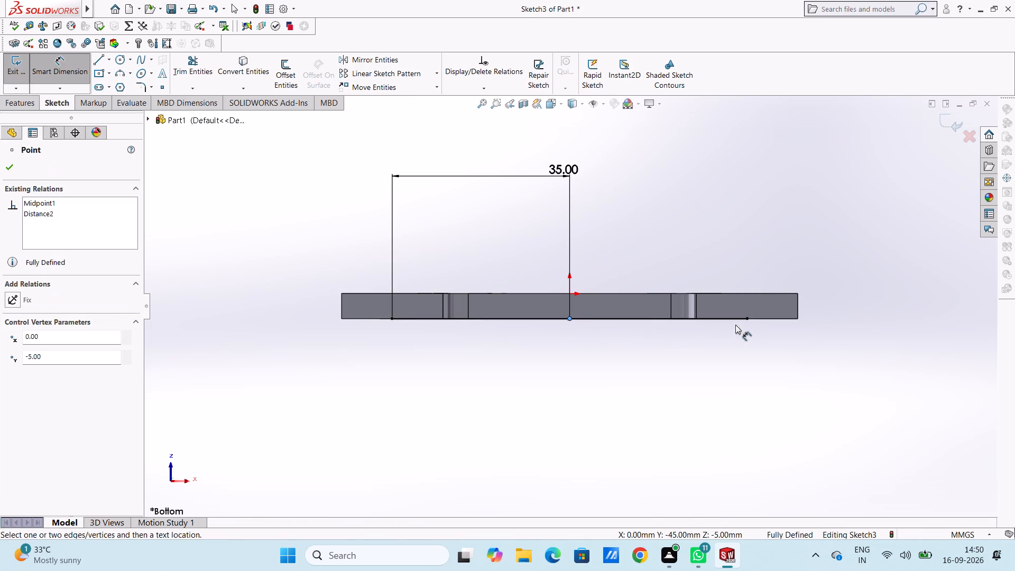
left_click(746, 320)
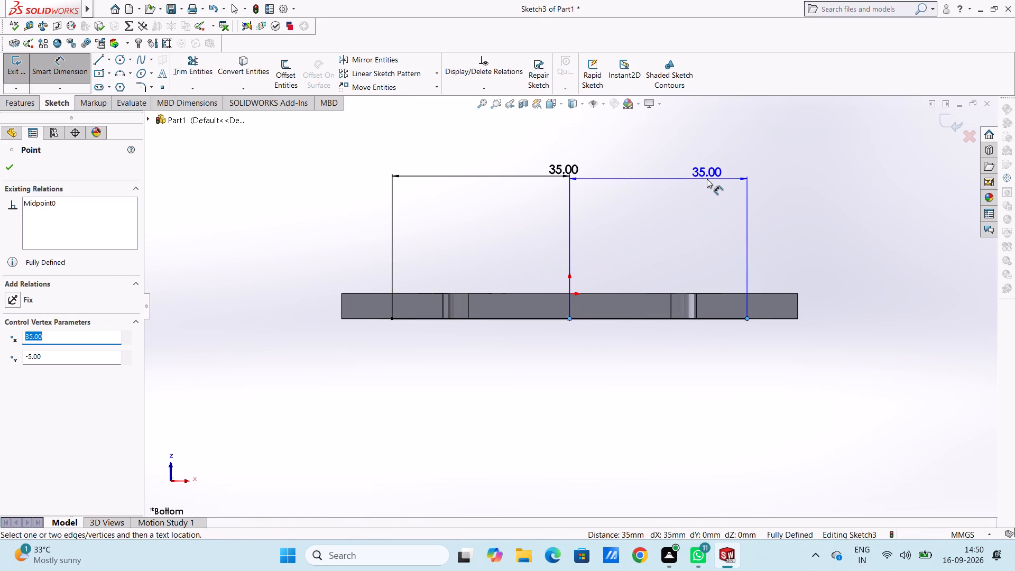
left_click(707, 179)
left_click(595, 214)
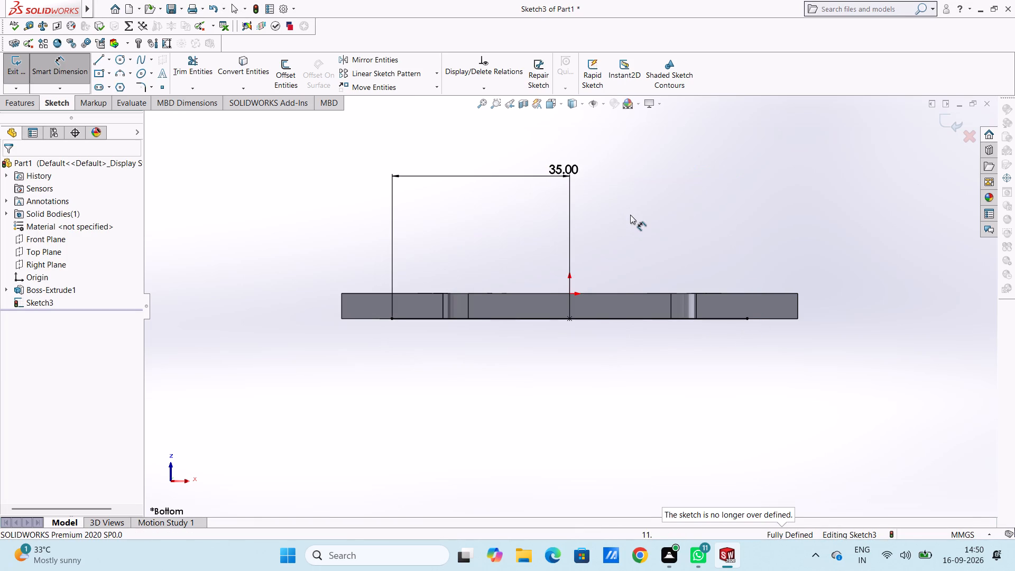
Move the 35 mm dimension to the rear side of the frame.
key("ctrl+1")
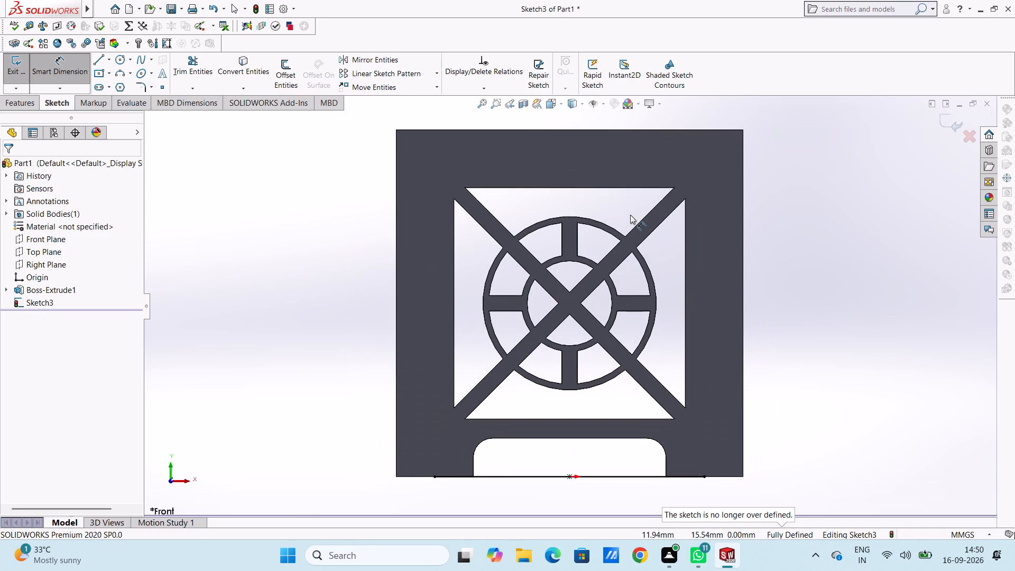
middle_click_drag(774, 251, 684, 364)
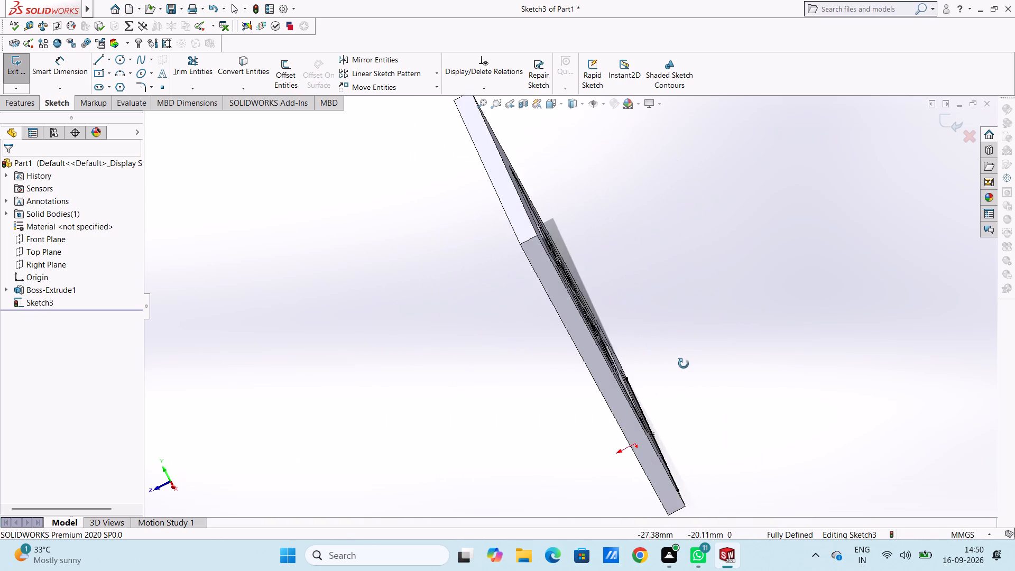
middle_click_drag(684, 364, 738, 332)
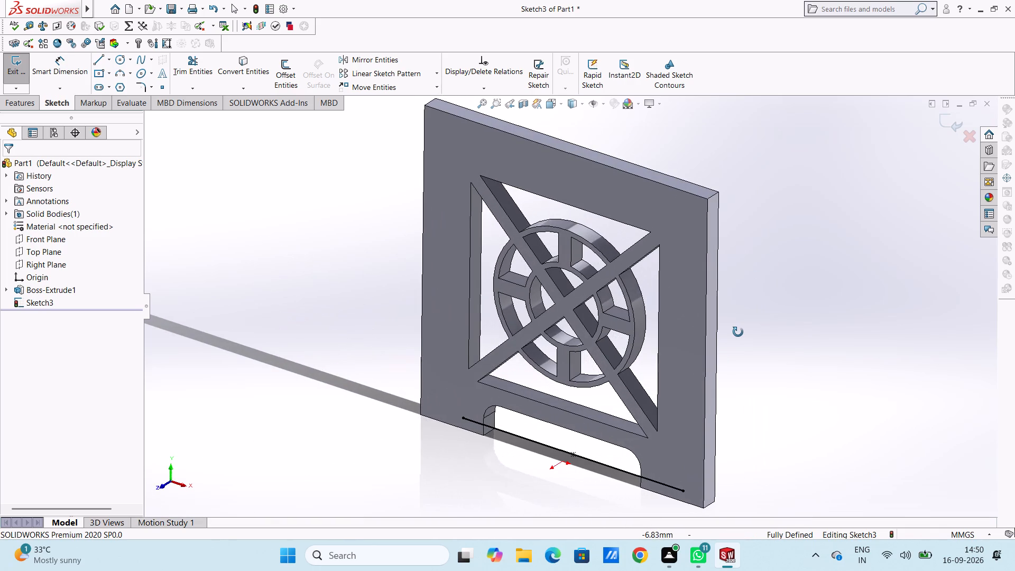
middle_click_drag(738, 332, 734, 338)
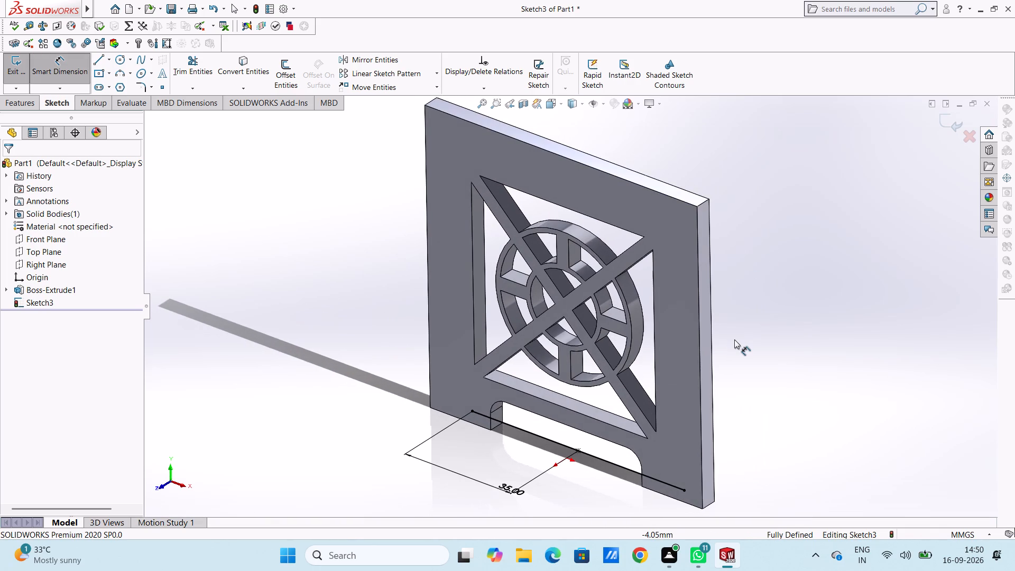
key("Escape")
key("Escape")
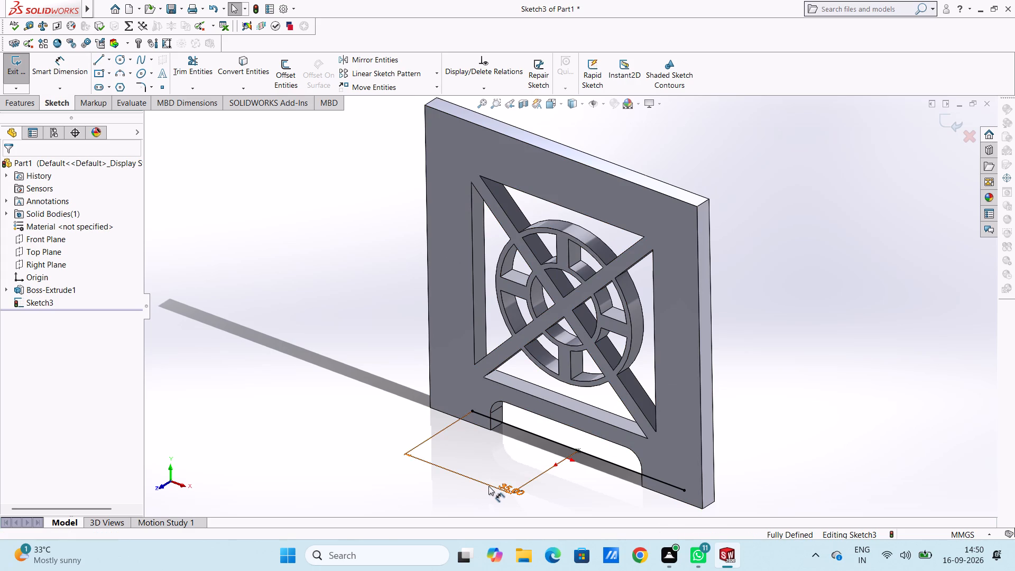
left_click_drag(490, 486, 771, 303)
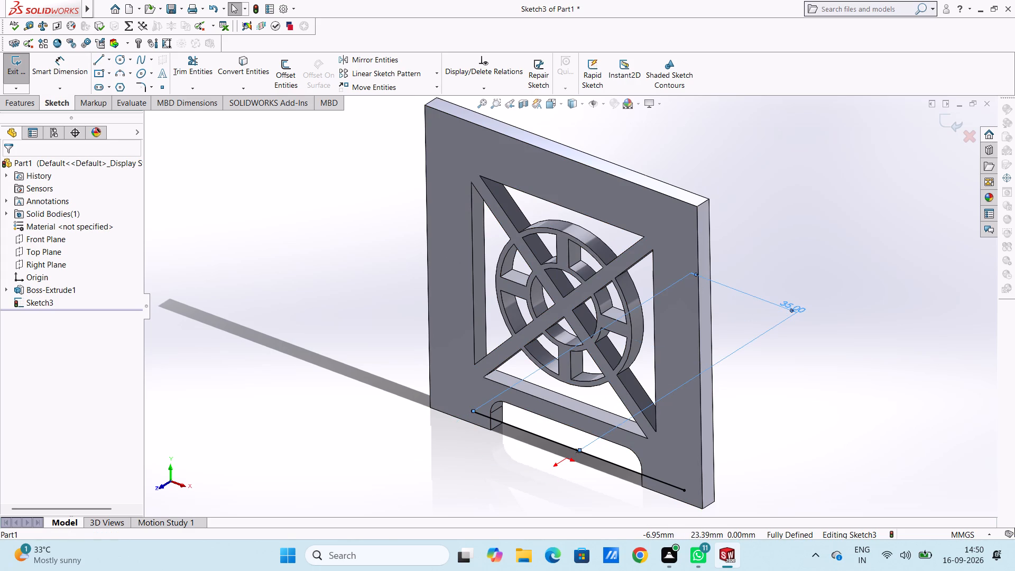
left_click(823, 375)
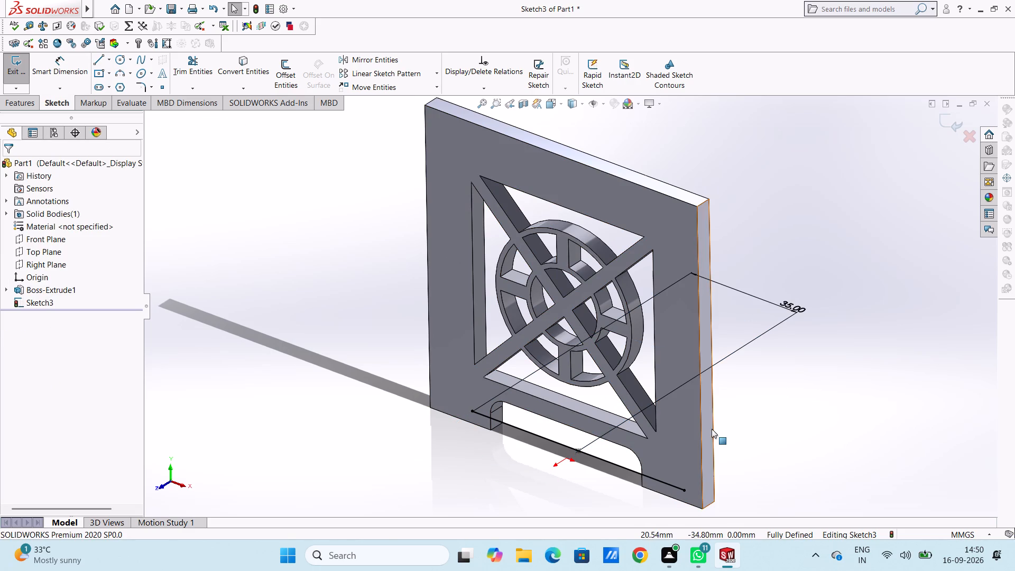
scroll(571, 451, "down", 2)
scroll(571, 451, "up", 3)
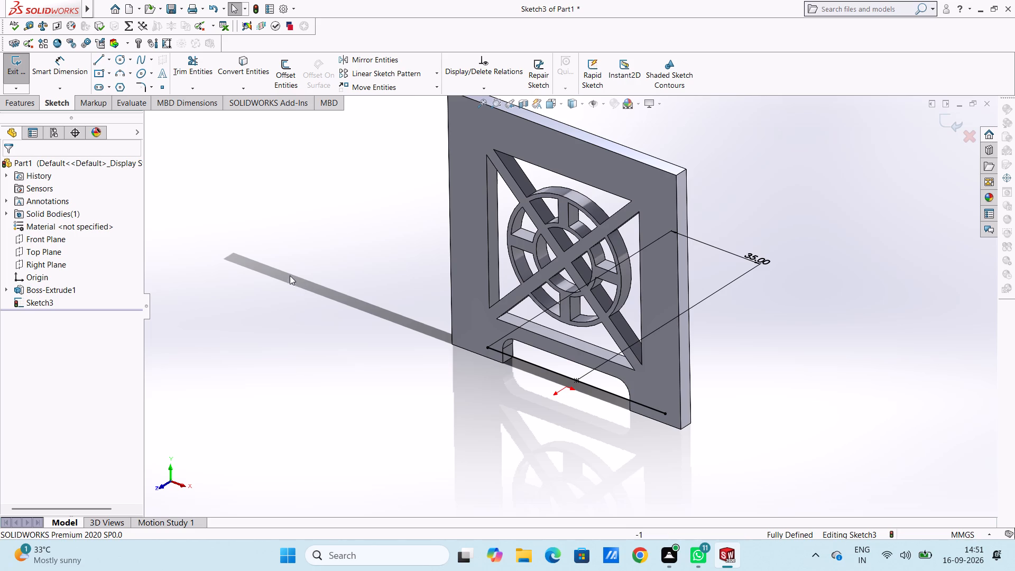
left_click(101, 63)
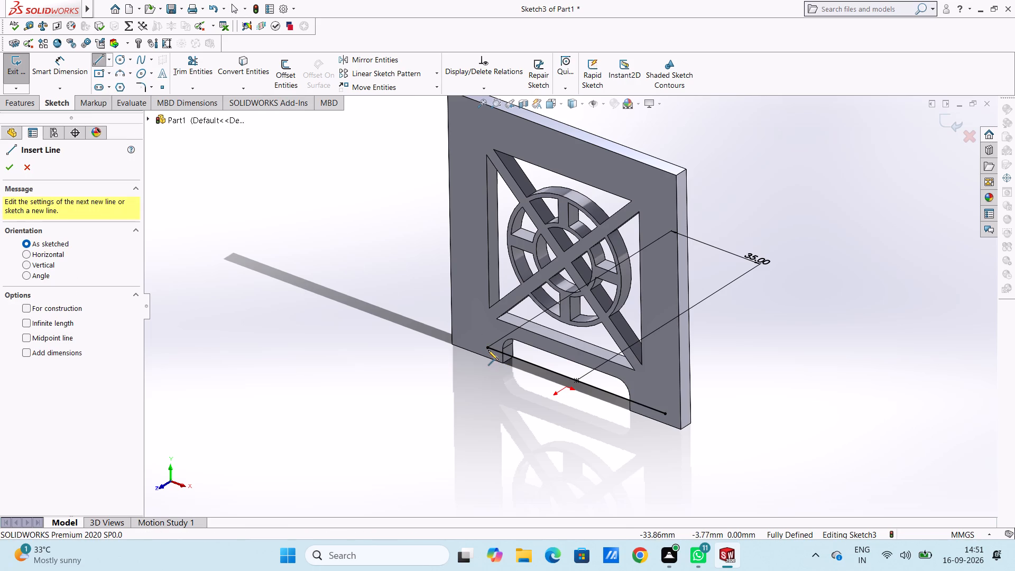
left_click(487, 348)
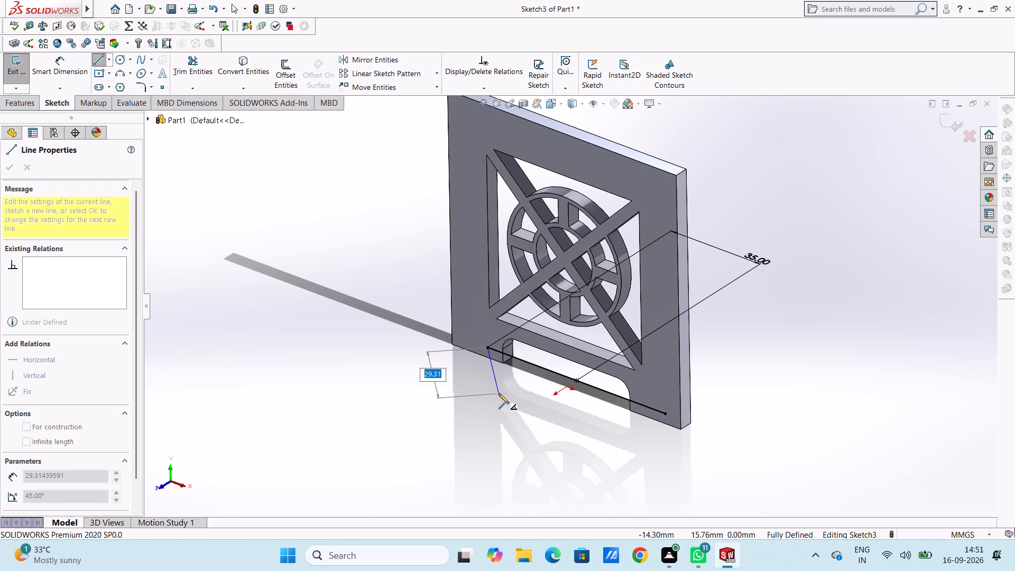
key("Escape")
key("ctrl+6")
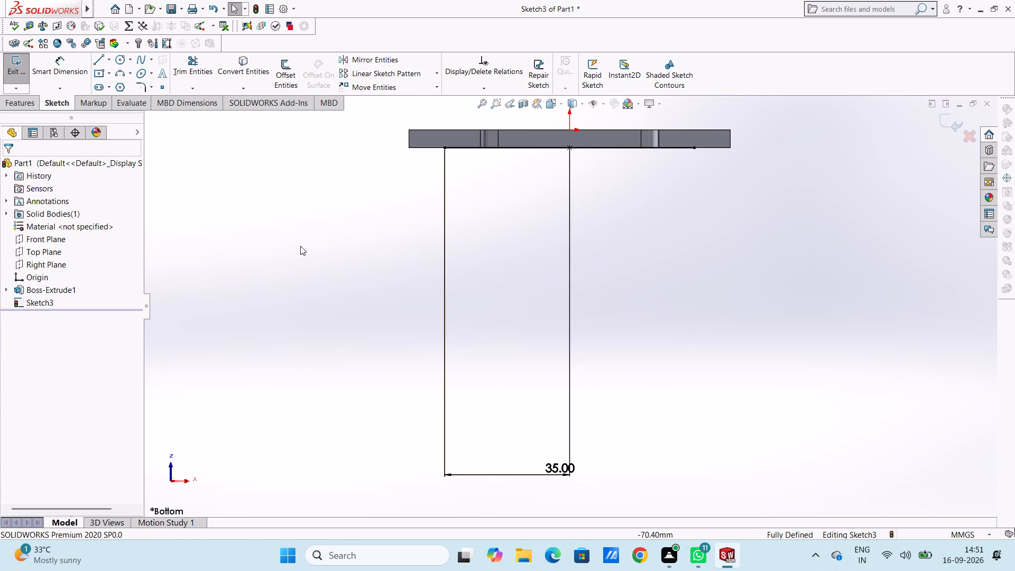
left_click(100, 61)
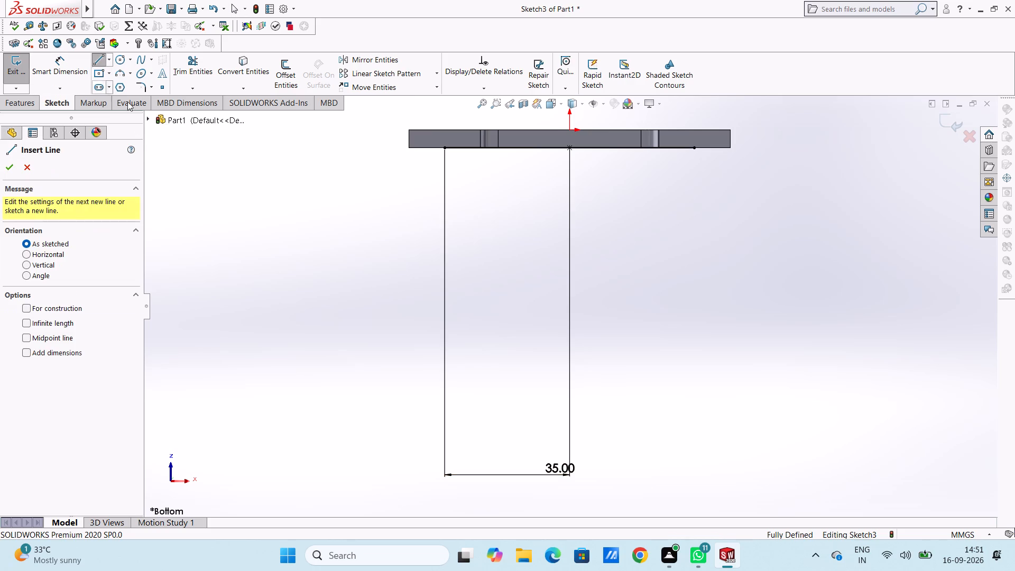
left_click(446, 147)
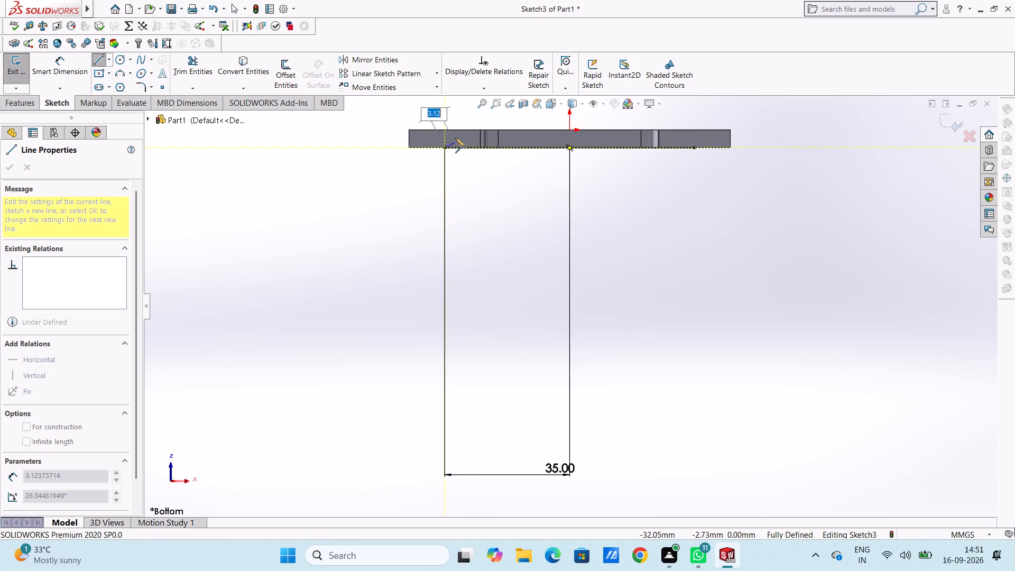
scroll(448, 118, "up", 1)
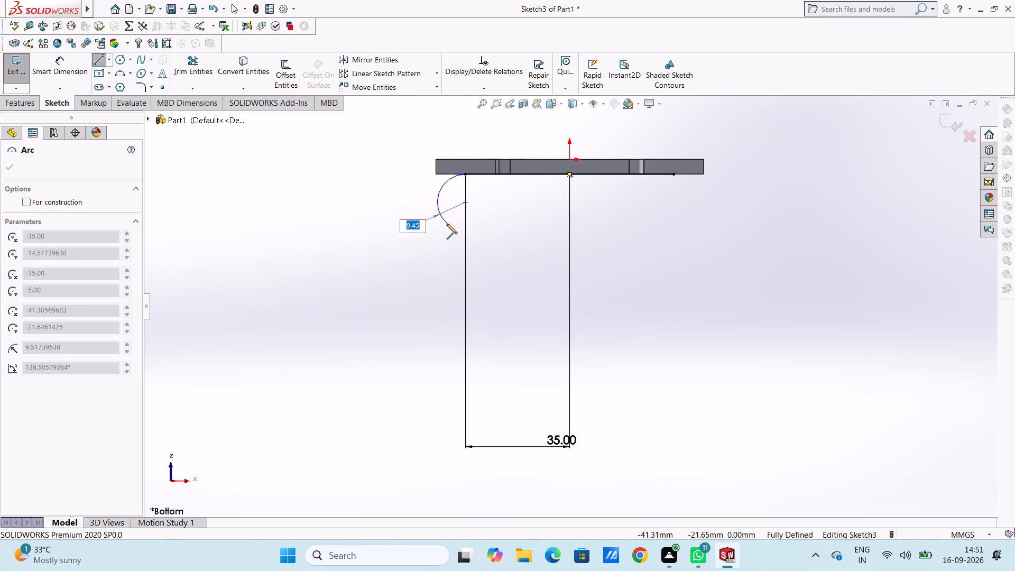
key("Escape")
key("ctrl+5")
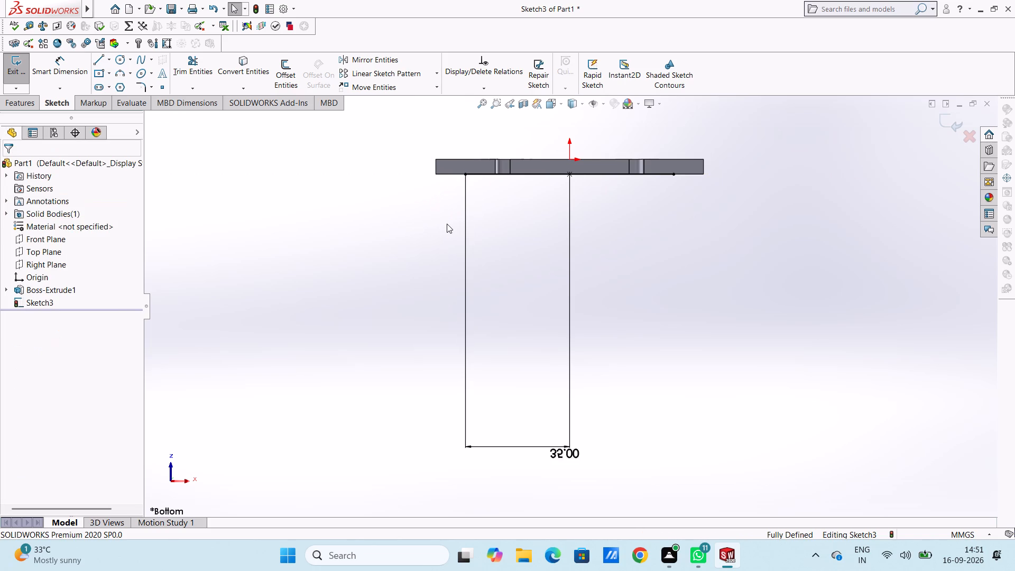
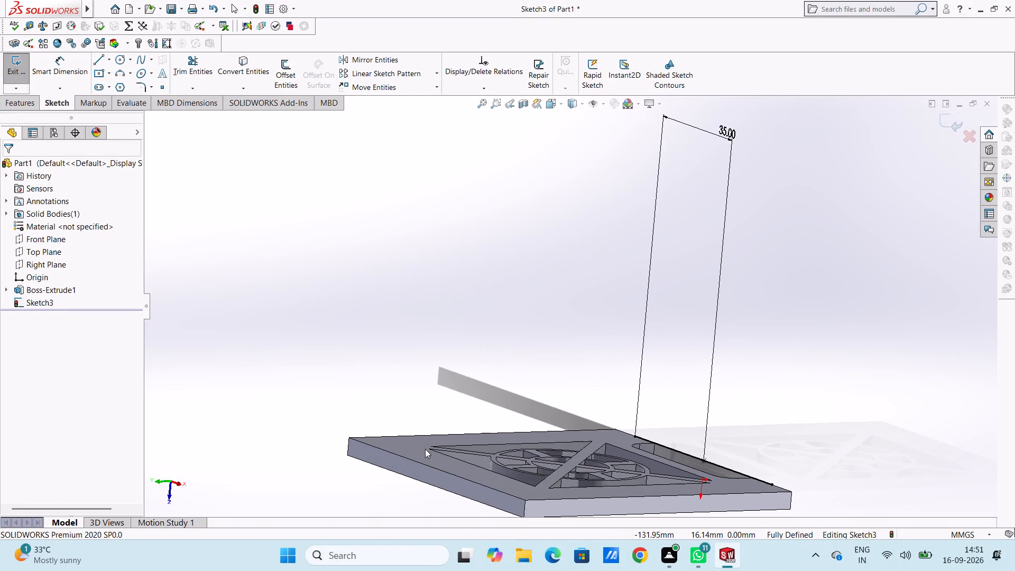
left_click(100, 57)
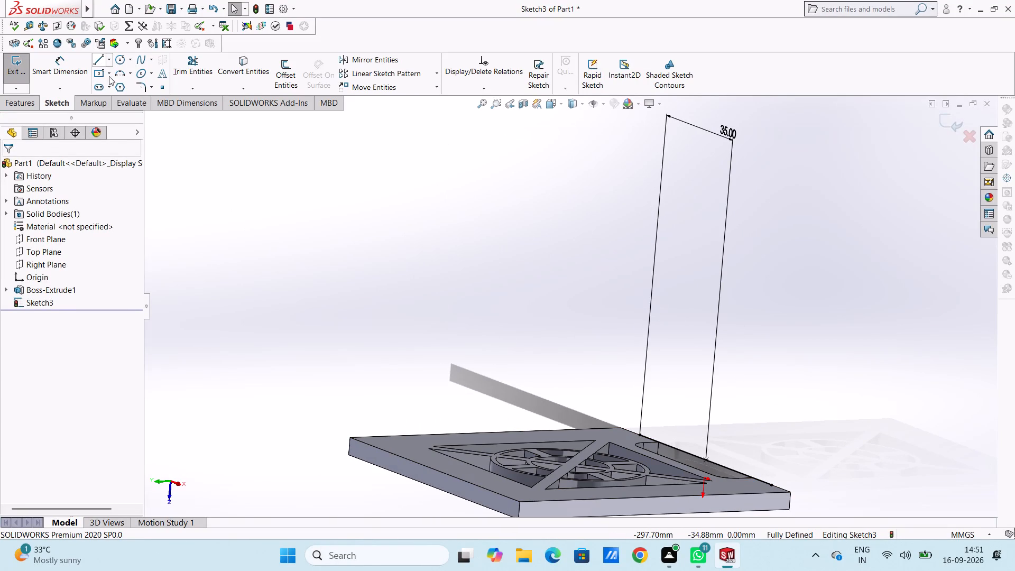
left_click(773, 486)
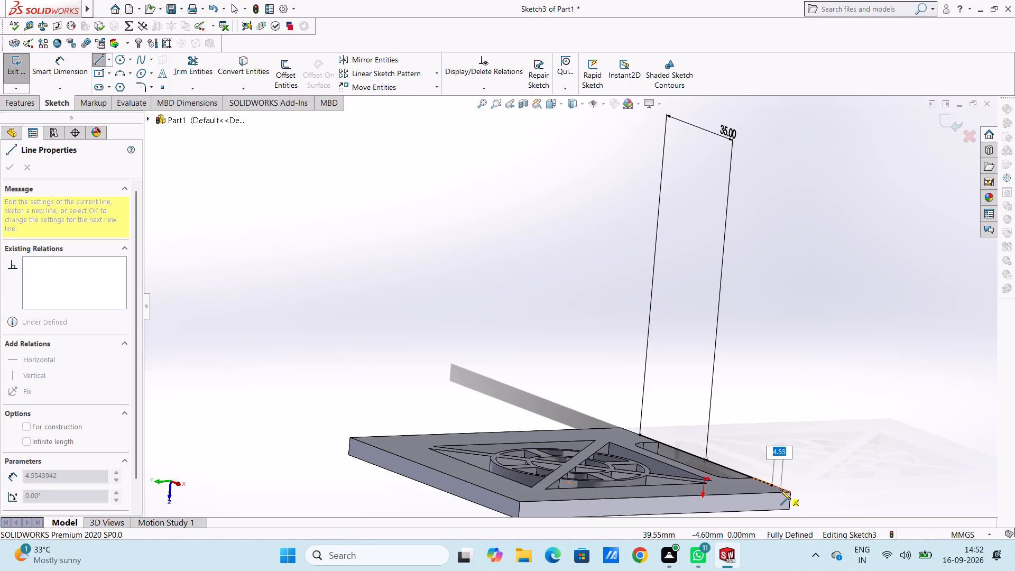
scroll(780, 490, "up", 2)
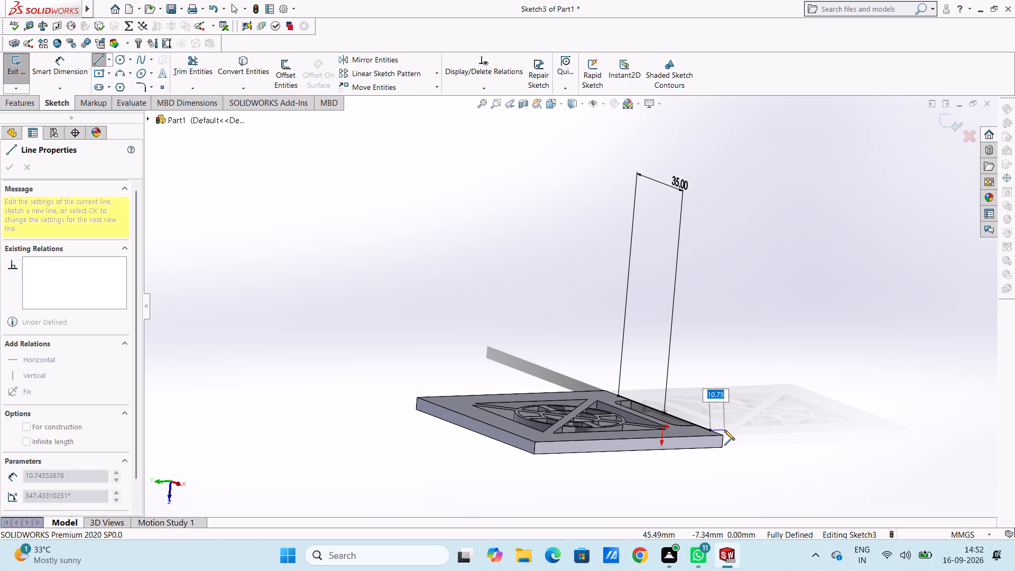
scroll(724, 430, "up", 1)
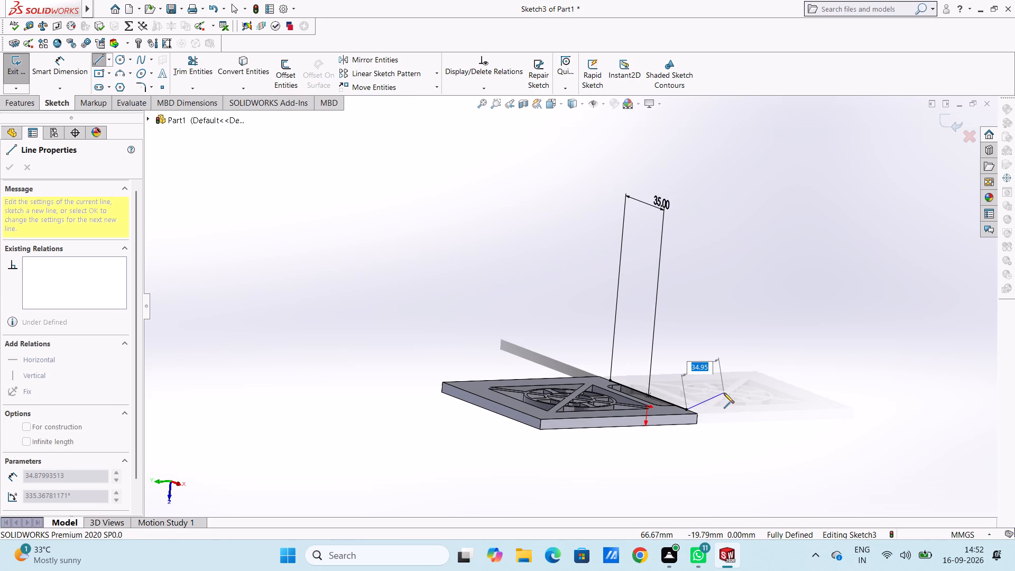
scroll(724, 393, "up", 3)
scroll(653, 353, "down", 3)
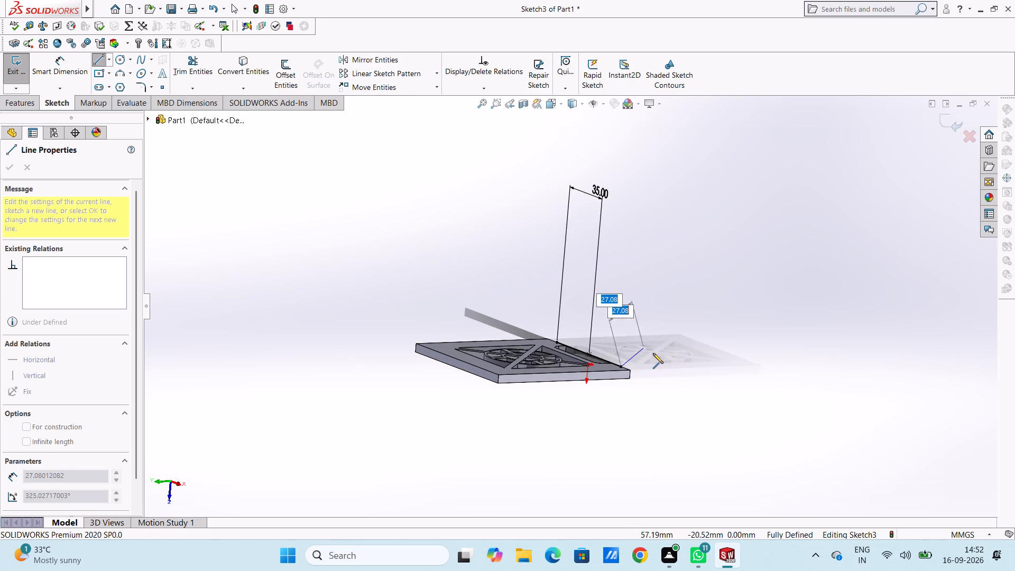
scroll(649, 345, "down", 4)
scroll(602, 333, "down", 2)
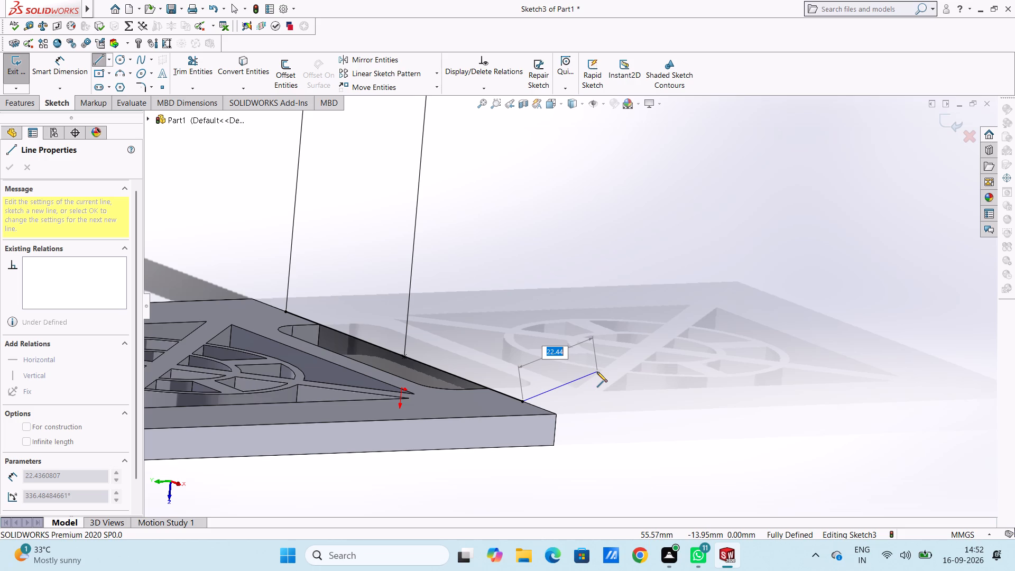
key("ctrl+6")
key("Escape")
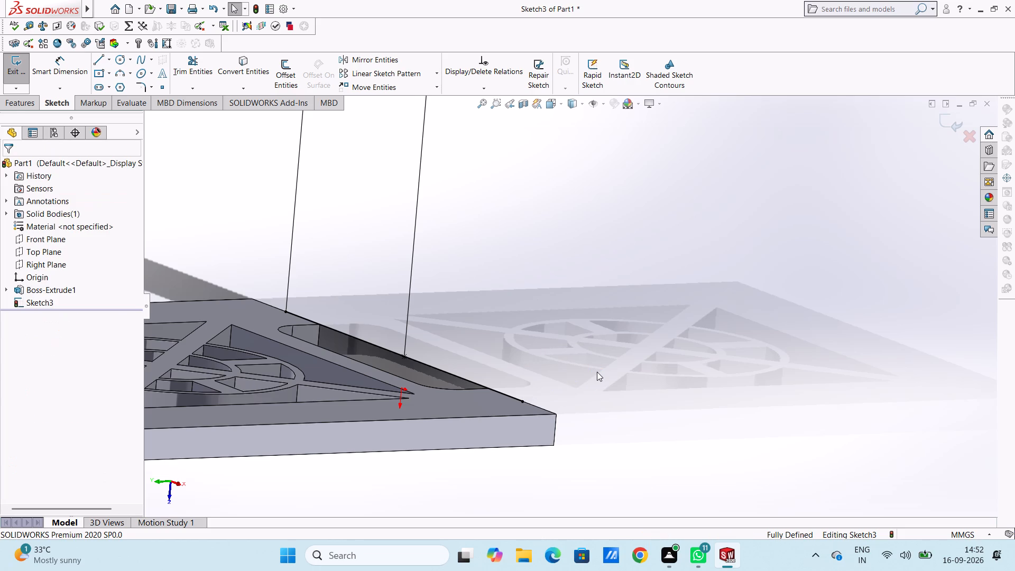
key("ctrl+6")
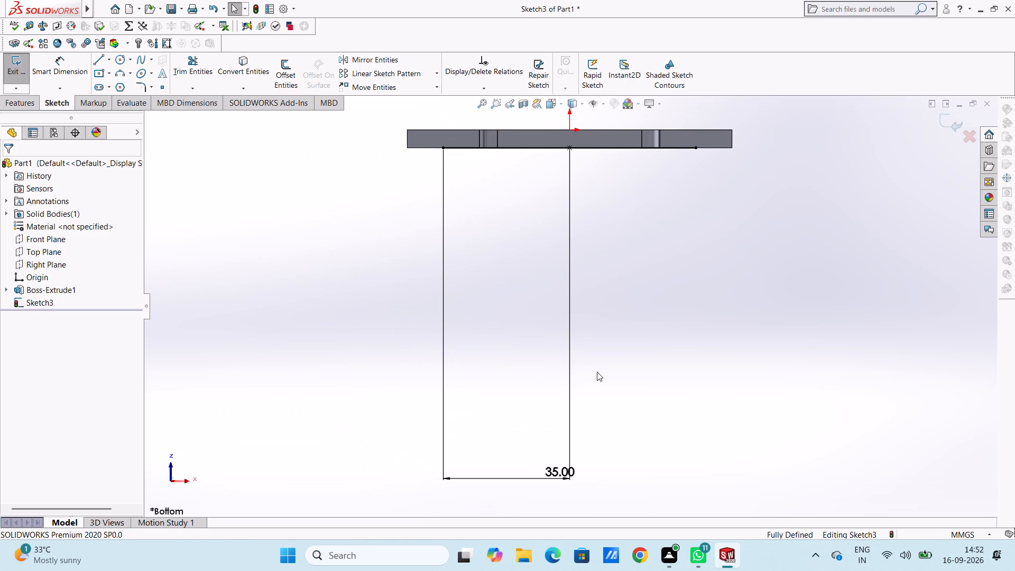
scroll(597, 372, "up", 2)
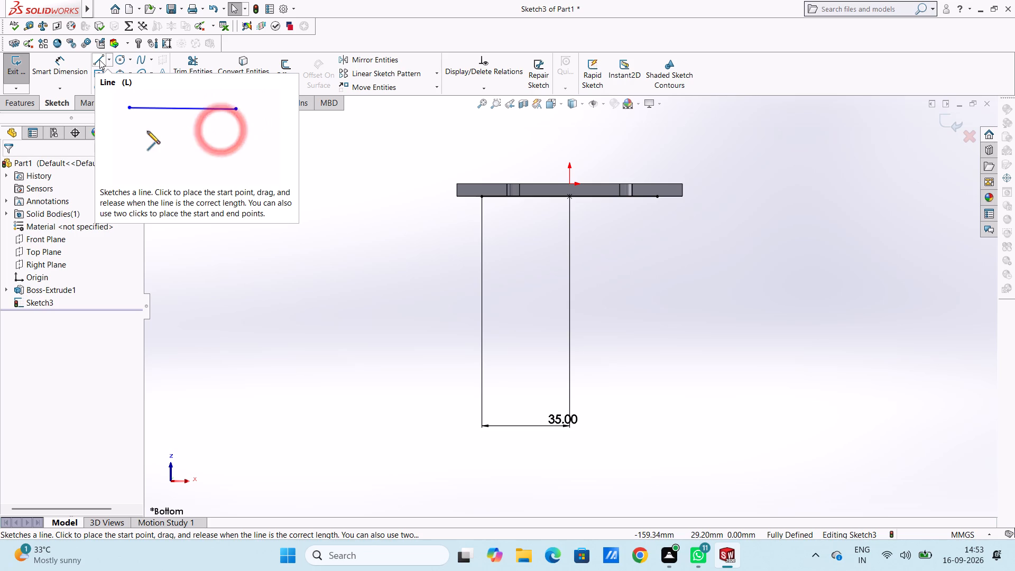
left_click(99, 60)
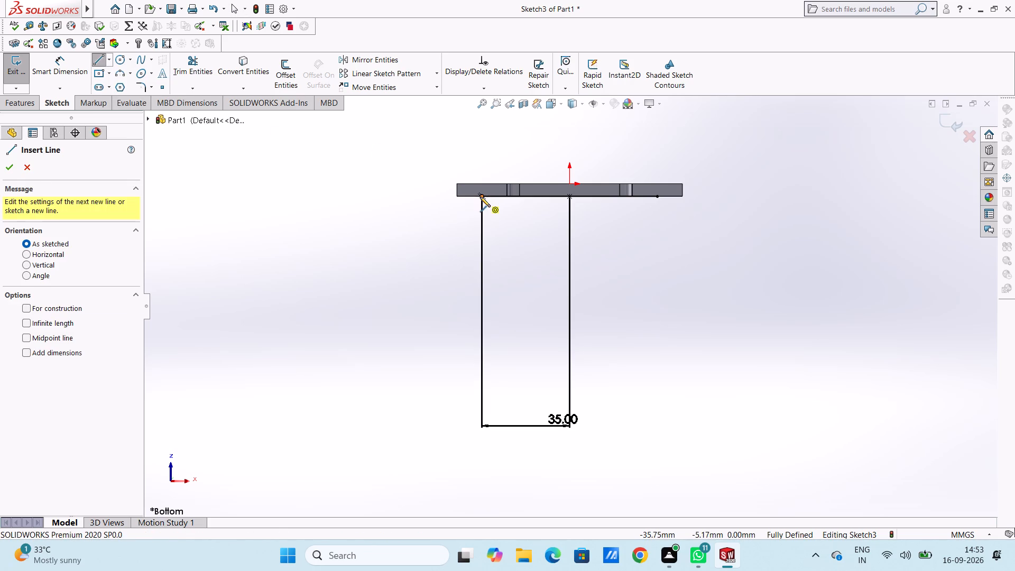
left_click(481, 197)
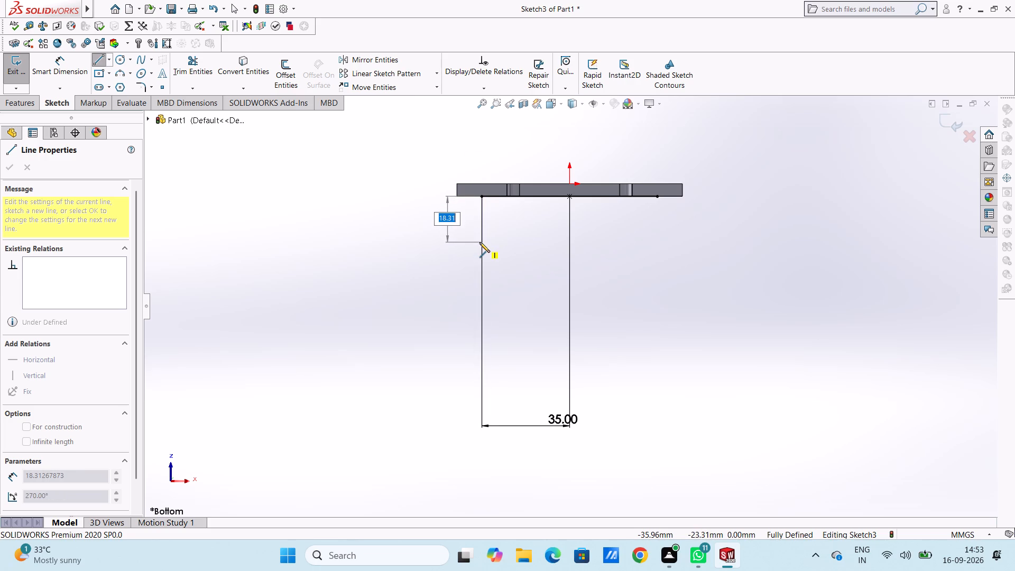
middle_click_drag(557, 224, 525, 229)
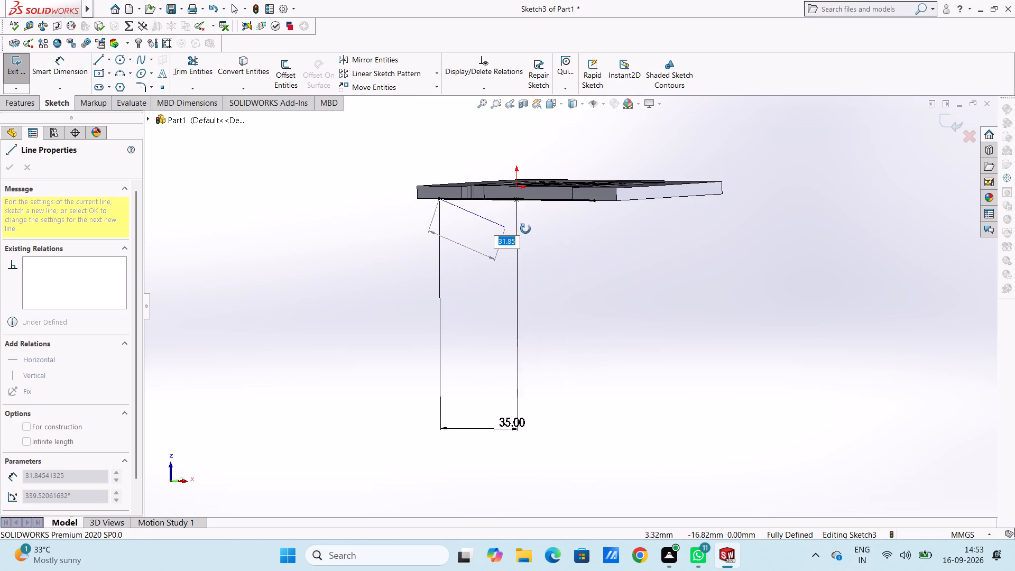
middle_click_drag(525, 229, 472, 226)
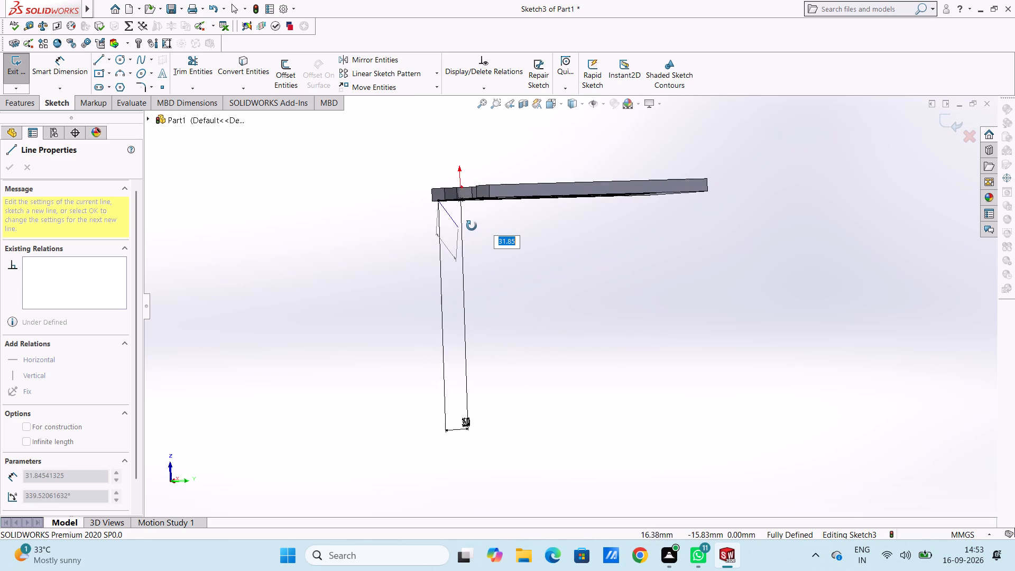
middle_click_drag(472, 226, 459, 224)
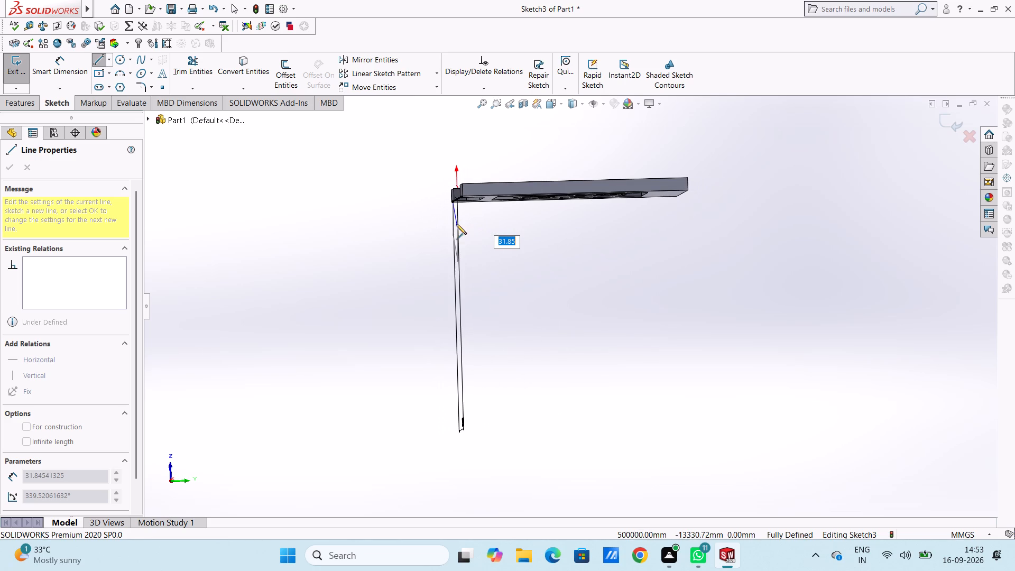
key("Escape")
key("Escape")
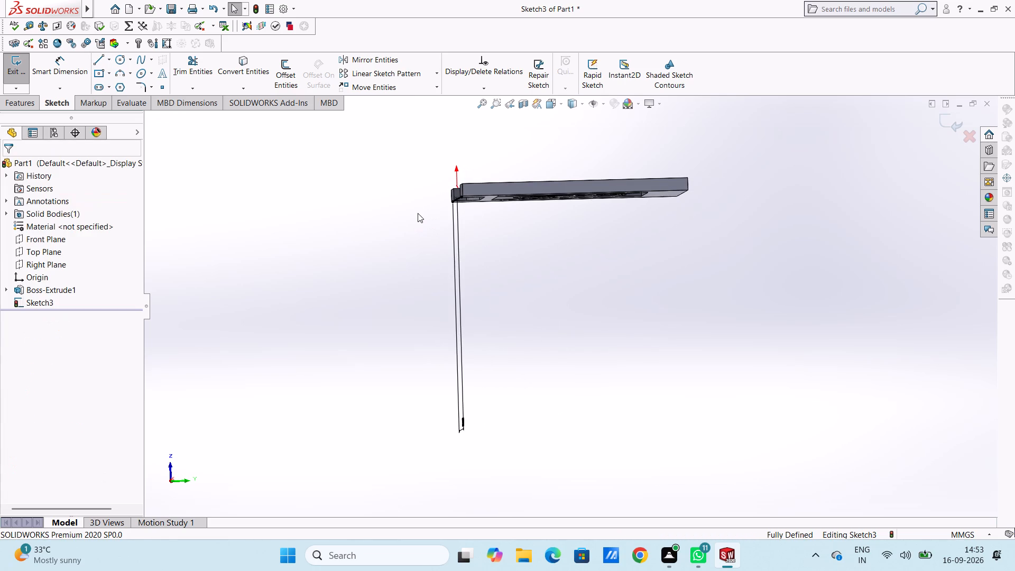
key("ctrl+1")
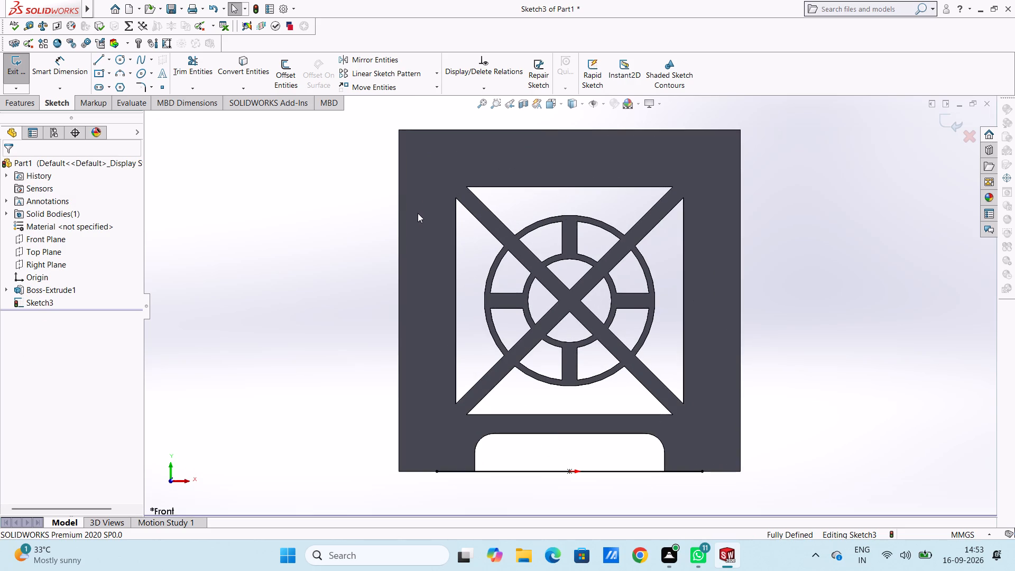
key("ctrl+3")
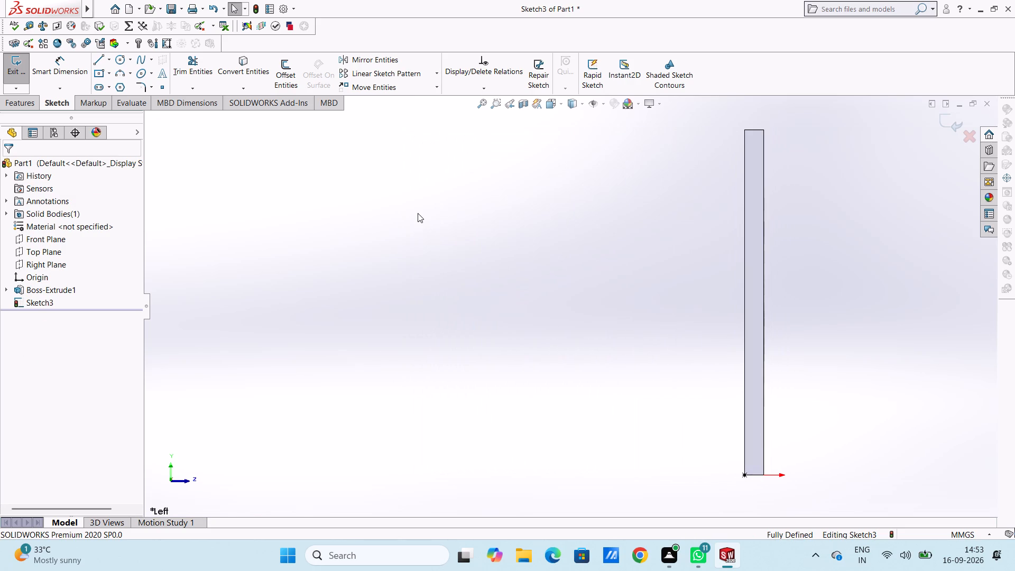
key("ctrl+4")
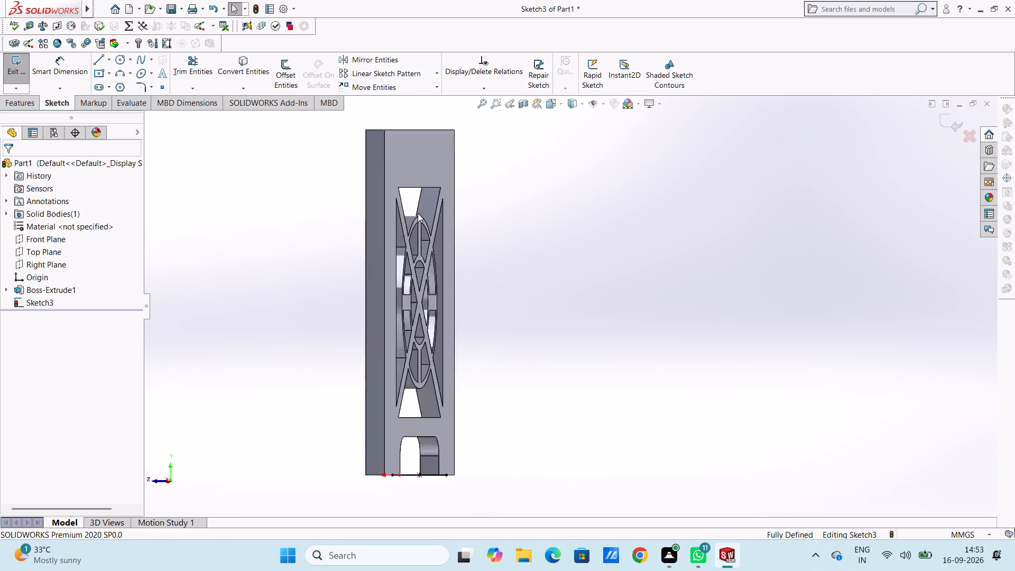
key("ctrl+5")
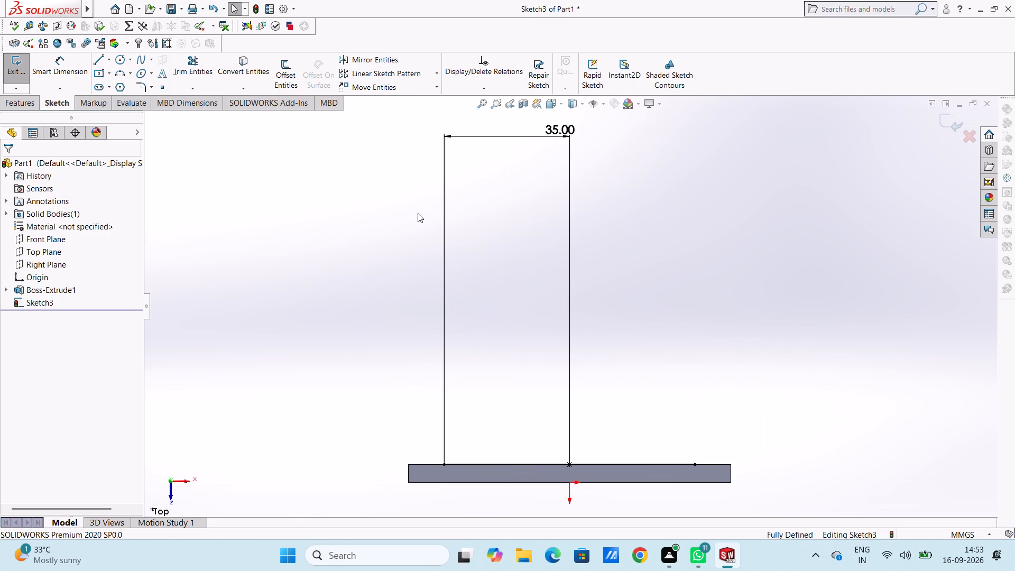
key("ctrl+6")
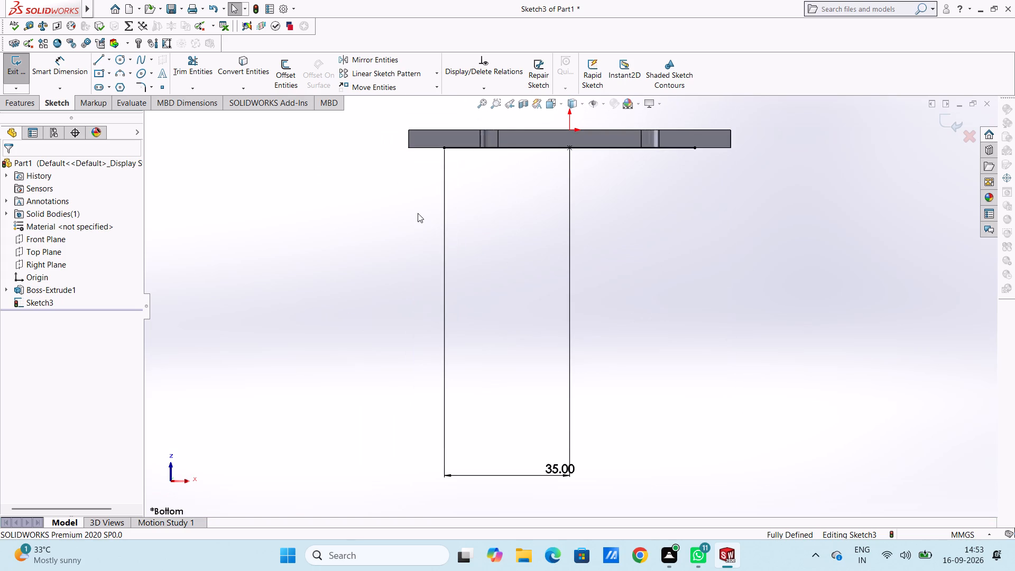
Draw a 10 mm line at 45° from the centred 70 mm line's negative-X endpoint, slanting toward the frame's front edge.
key("ctrl+7")
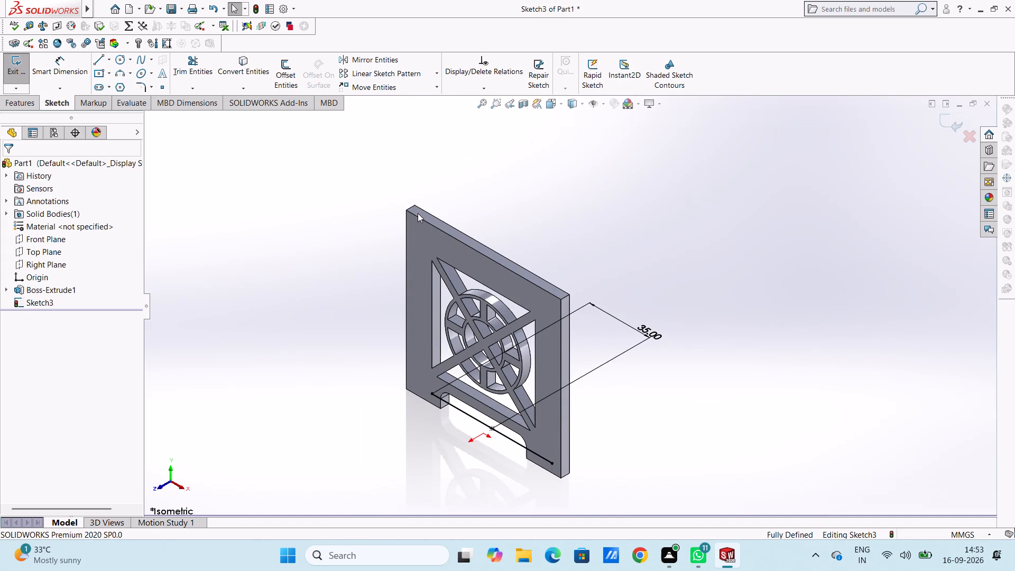
scroll(454, 464, "up", 1)
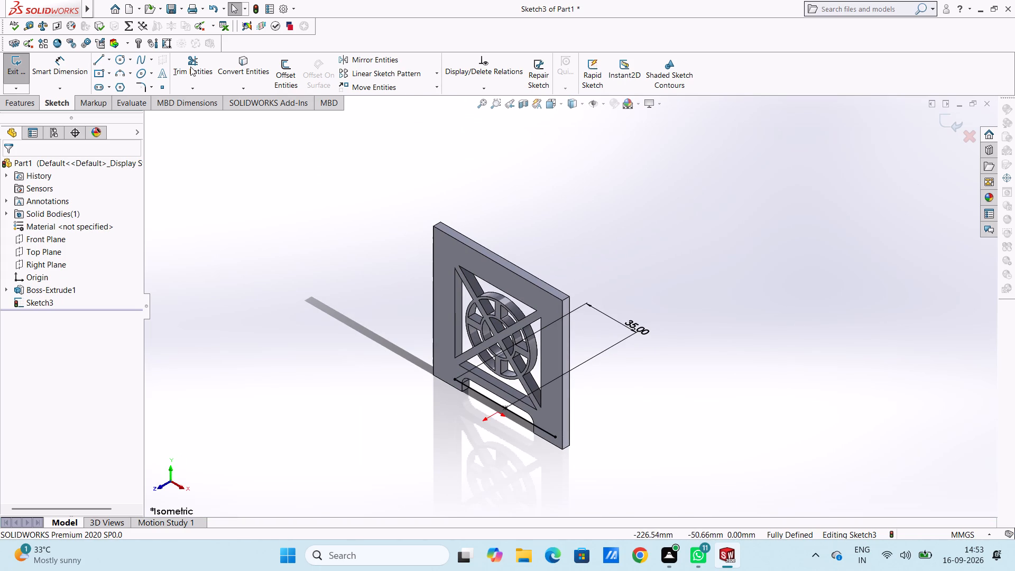
left_click(102, 59)
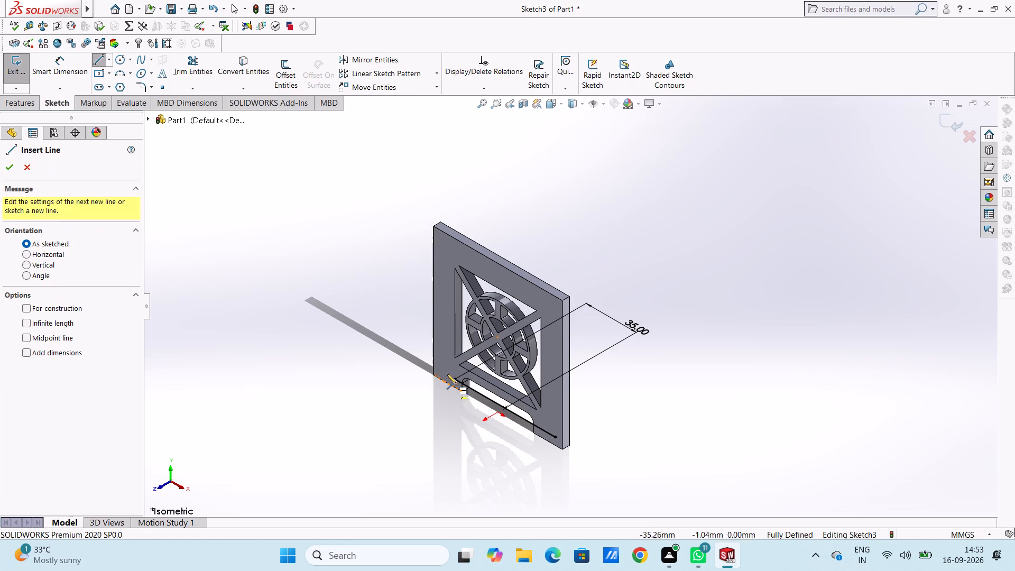
left_click(454, 380)
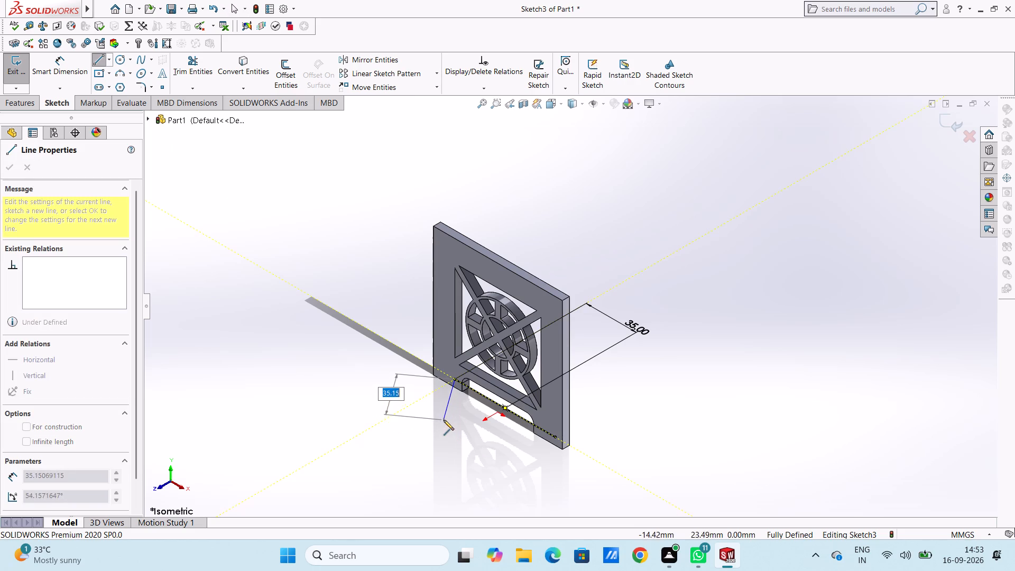
scroll(453, 404, "up", 1)
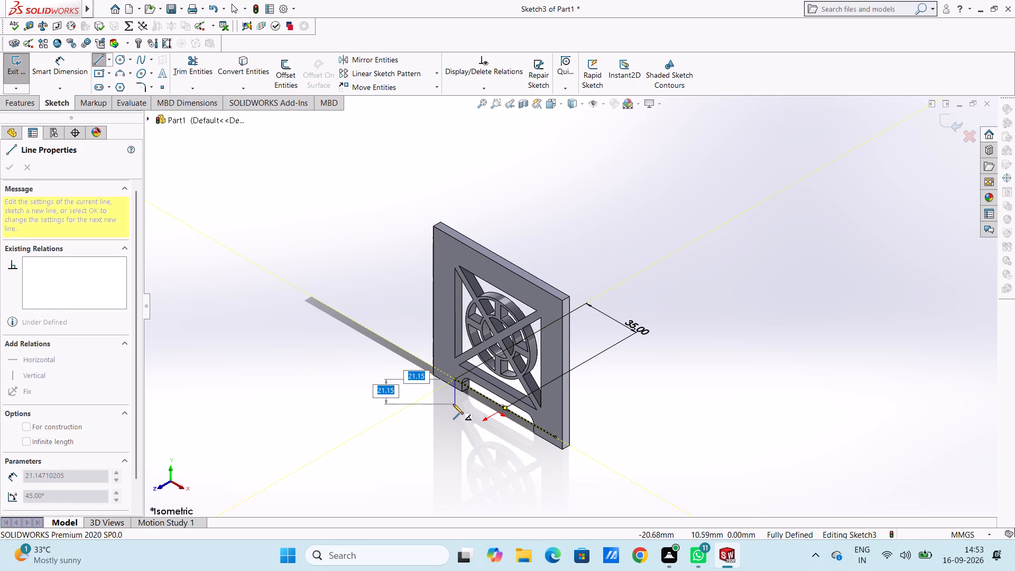
scroll(453, 404, "up", 1)
scroll(491, 372, "down", 5)
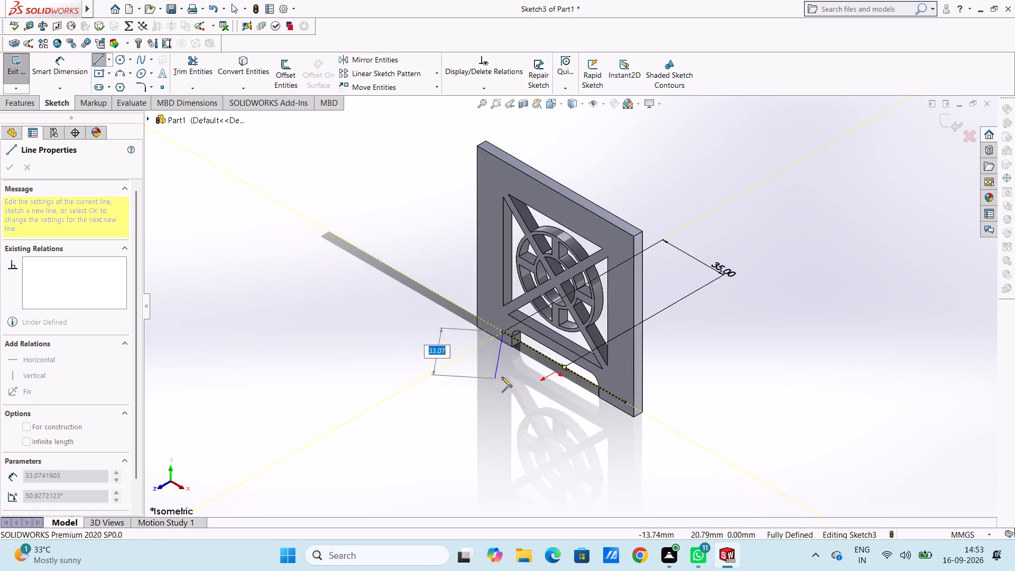
scroll(502, 377, "down", 1)
scroll(534, 344, "down", 2)
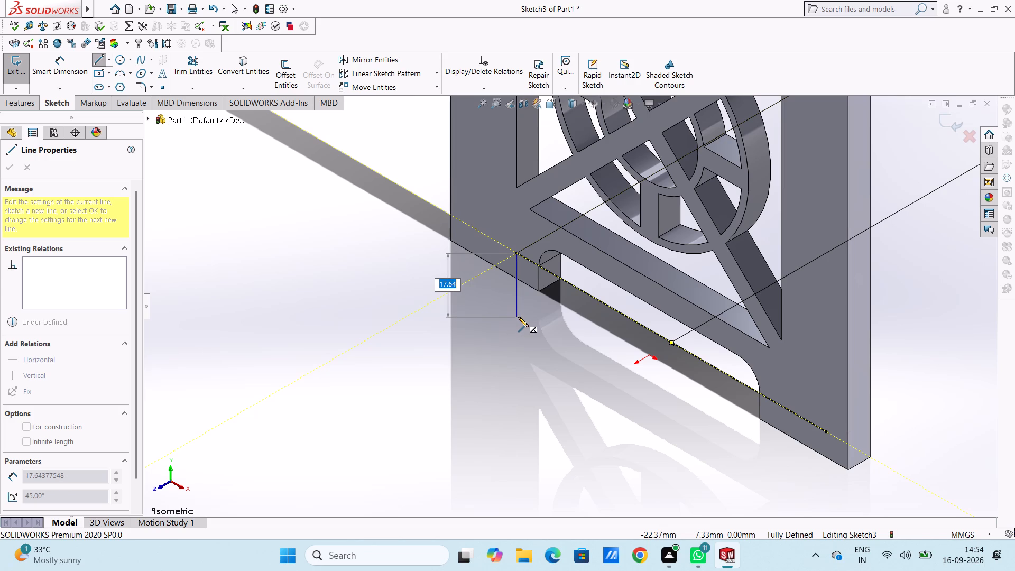
type("10")
key("Return")
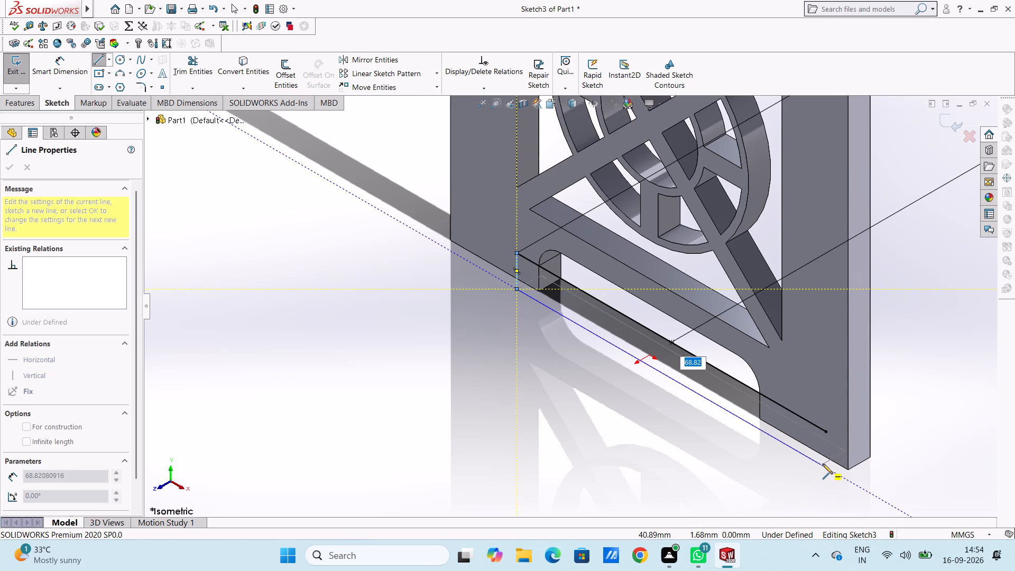
Continue with a 70 mm line parallel to the rear-edge line, closing the profile with a 10 mm line to its positive-X endpoint.
type("70")
key("Return")
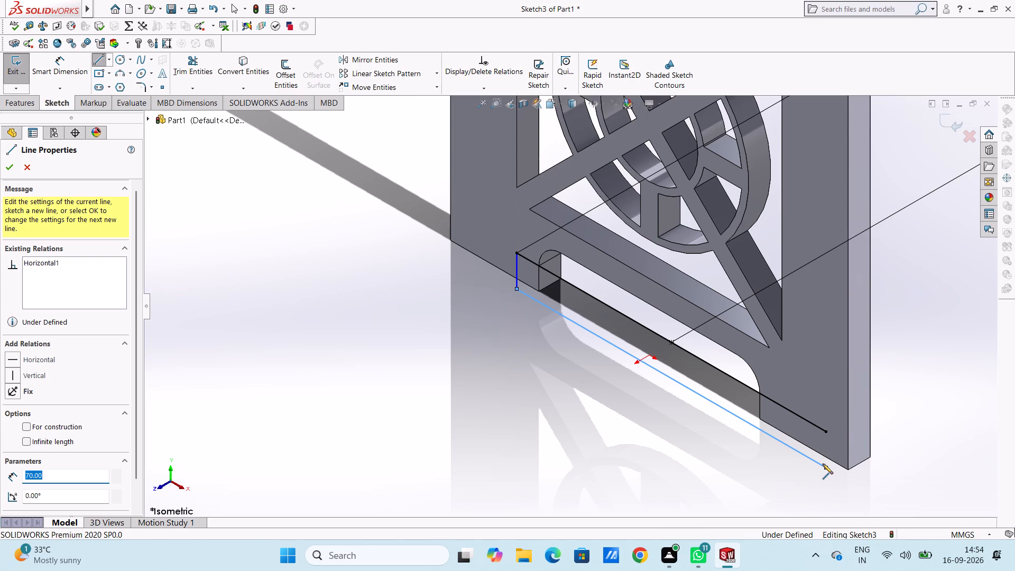
left_click(826, 431)
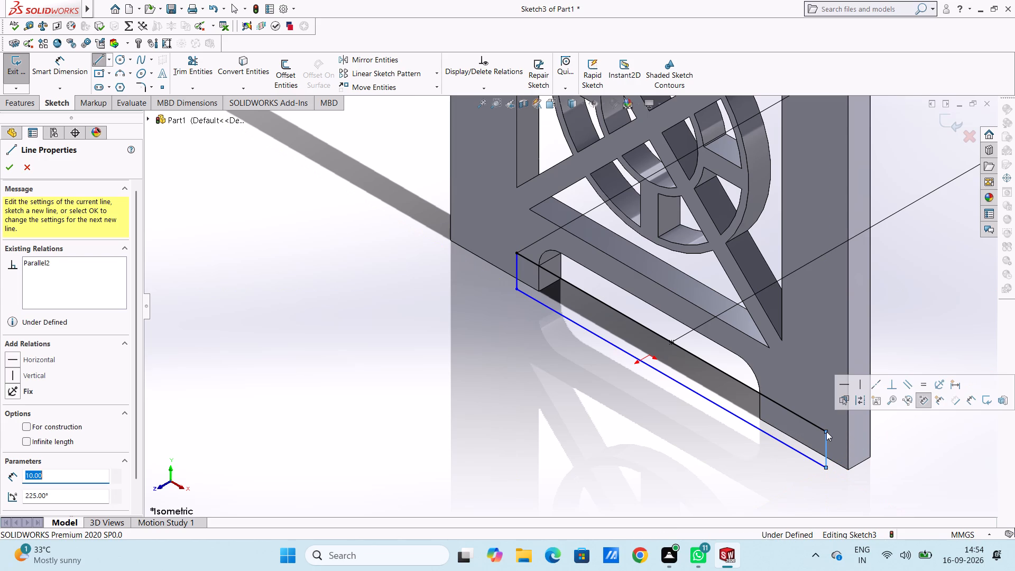
key("Escape")
key("Escape")
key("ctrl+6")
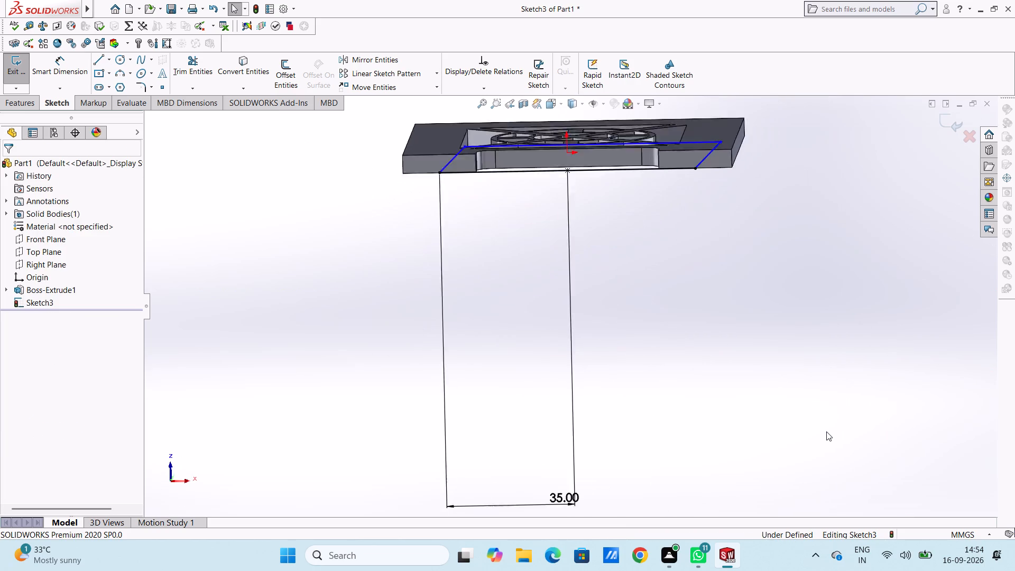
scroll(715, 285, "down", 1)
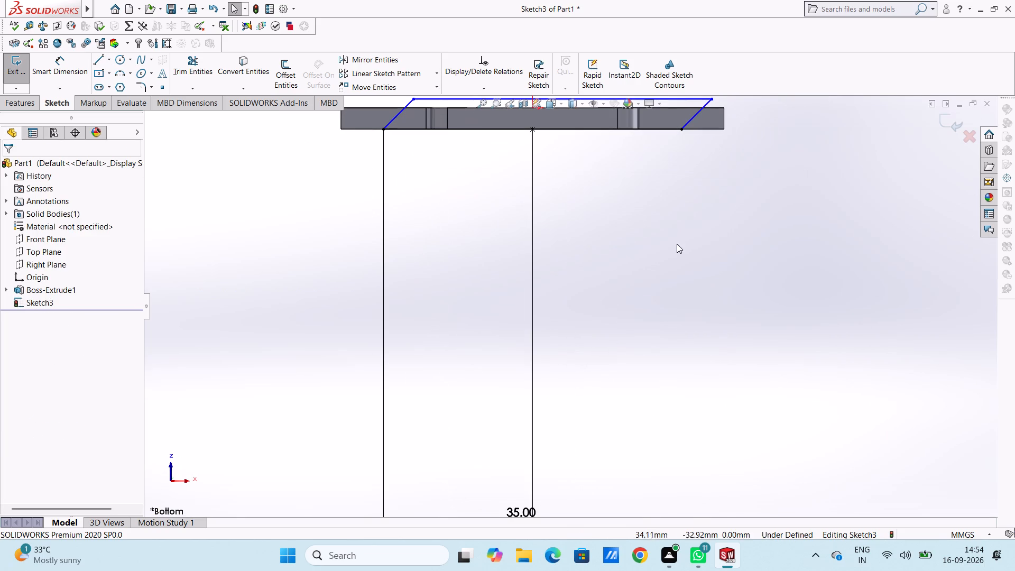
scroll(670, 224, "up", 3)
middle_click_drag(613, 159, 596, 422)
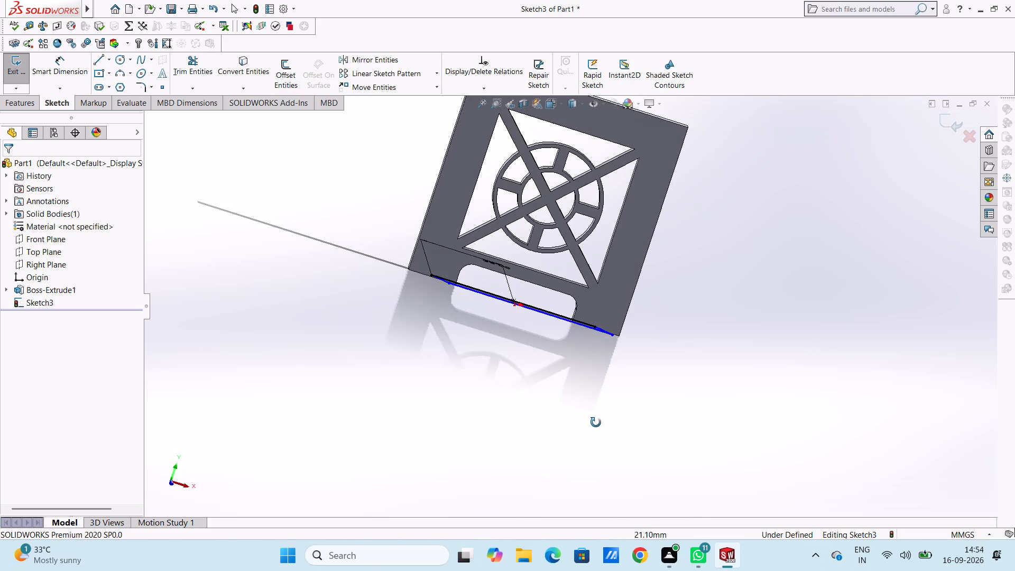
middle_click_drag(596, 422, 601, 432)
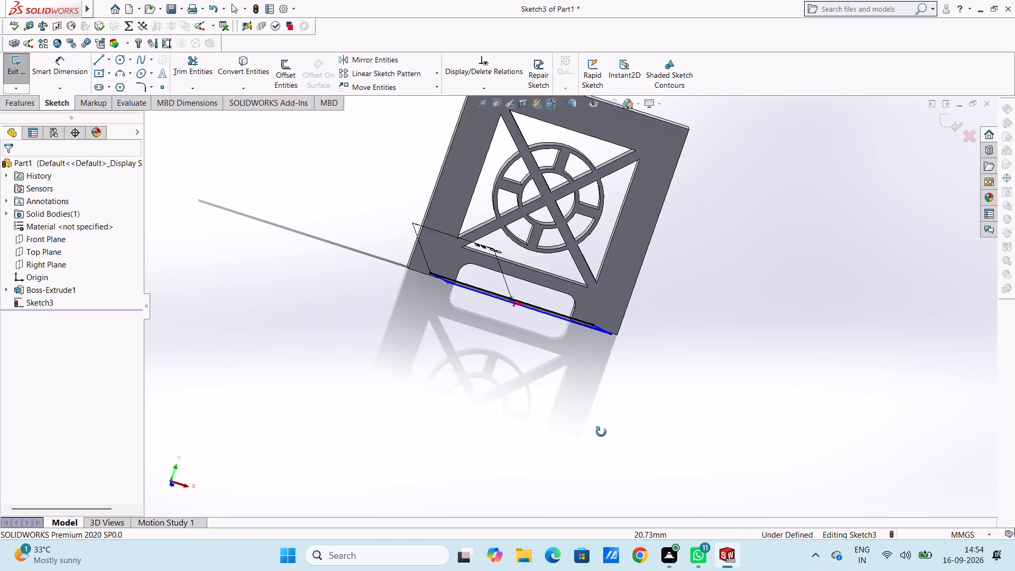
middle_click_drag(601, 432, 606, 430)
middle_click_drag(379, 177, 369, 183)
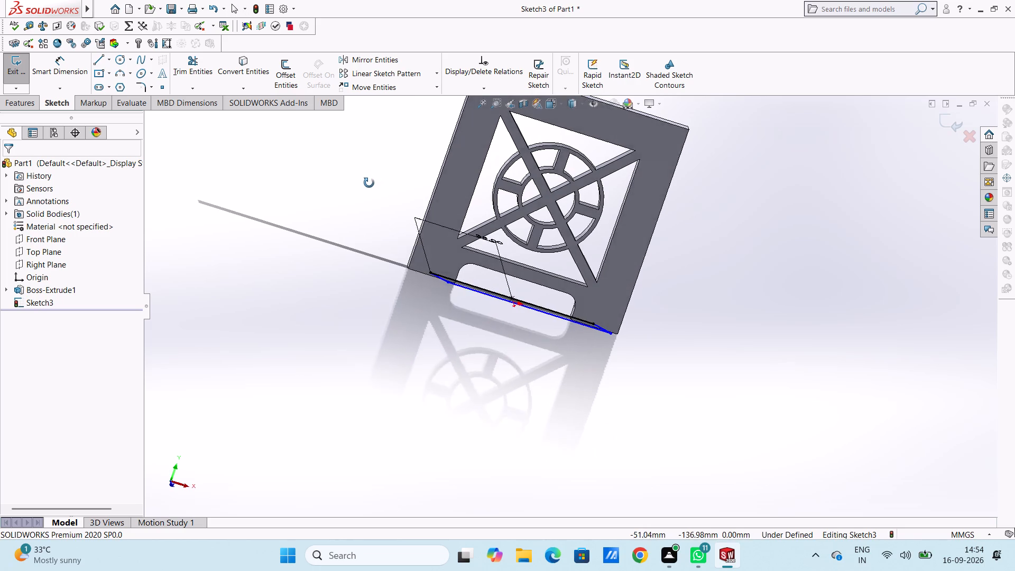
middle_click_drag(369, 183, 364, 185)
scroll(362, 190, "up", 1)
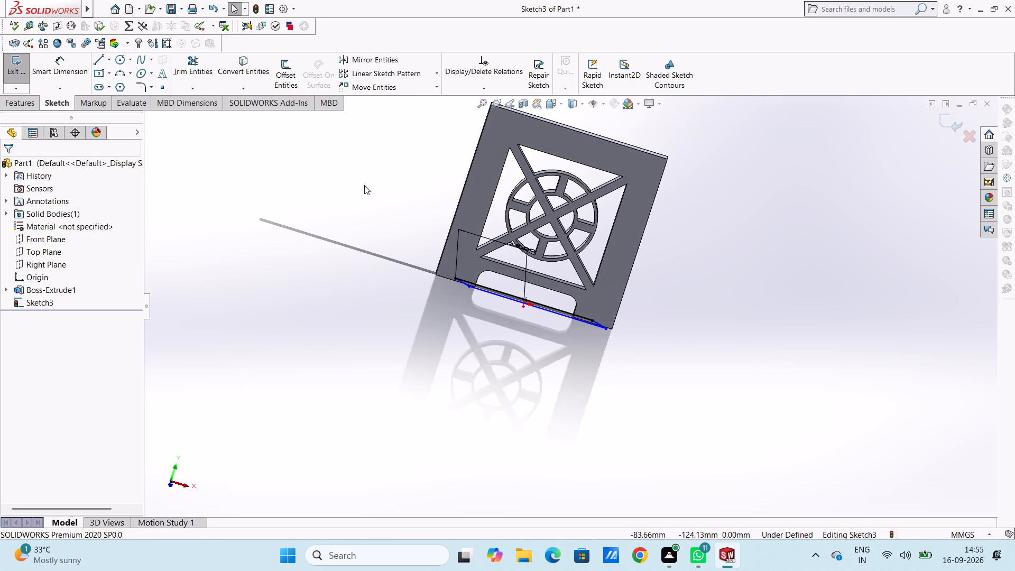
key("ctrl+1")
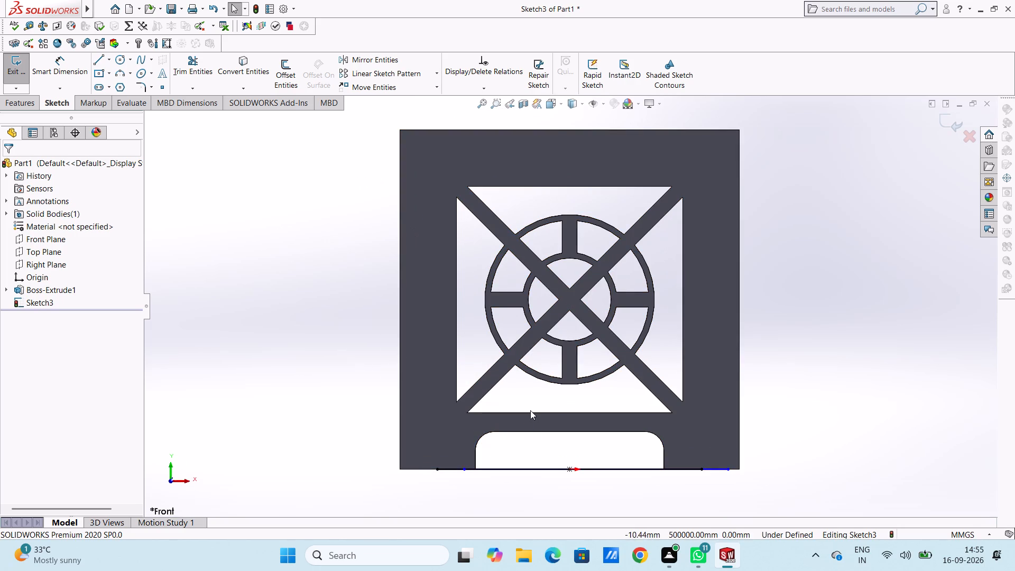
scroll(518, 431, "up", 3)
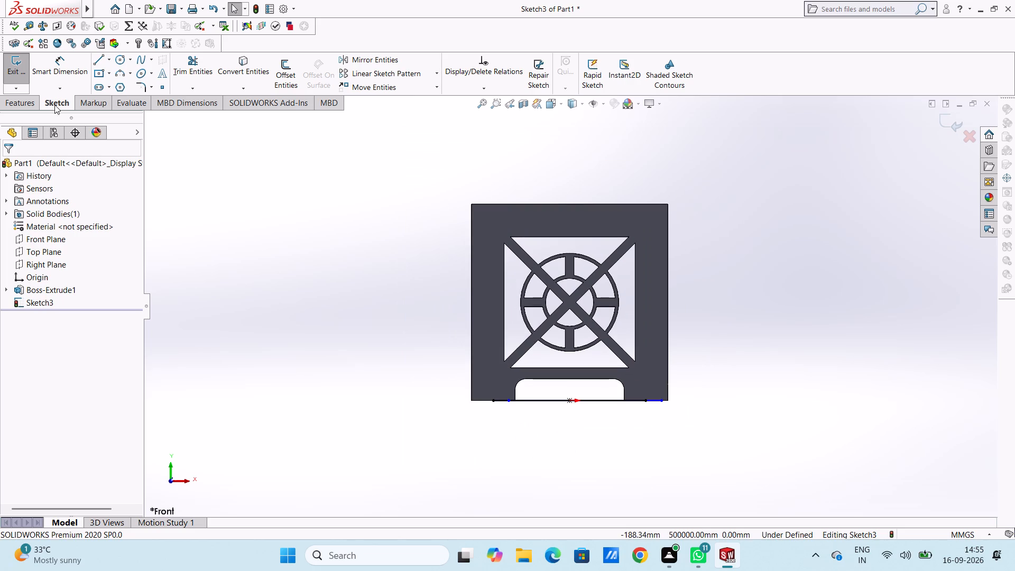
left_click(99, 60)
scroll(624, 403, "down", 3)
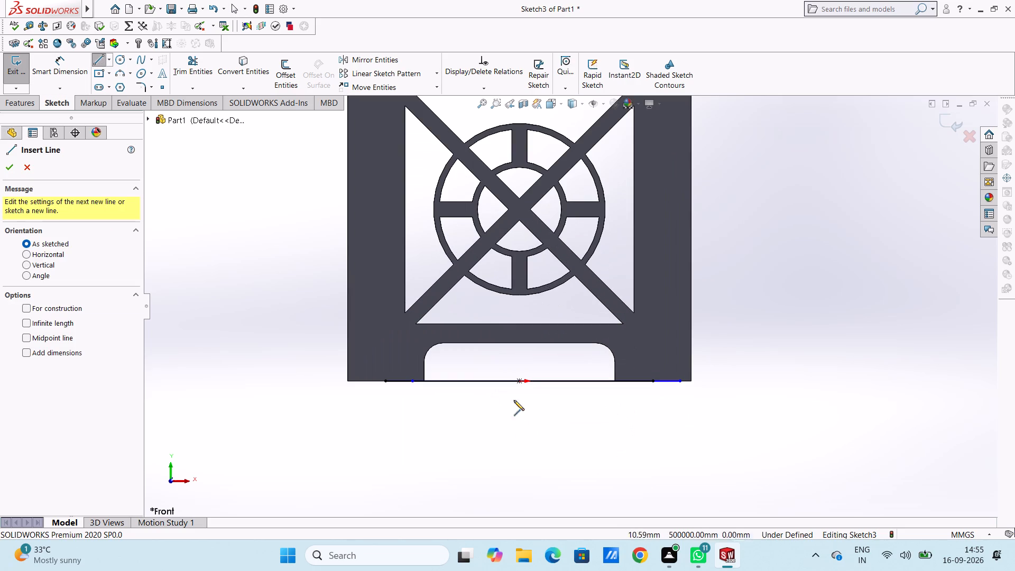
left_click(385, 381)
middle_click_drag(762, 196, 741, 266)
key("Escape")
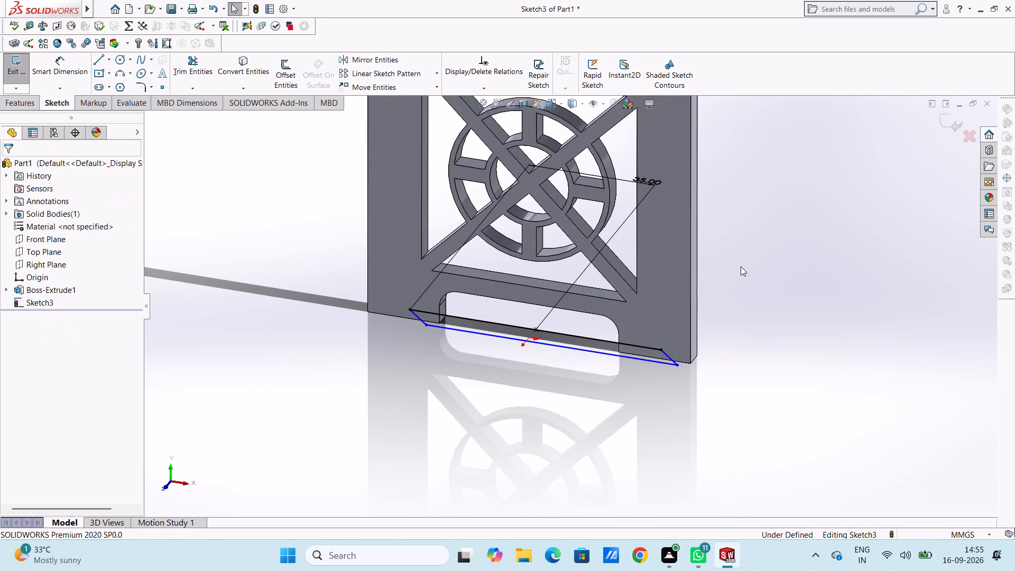
Undo the three added profile lines and the move of the 35 mm dimension, keeping only the dimensioned rear-edge line.
key("ctrl+z")
key("ctrl+z")
key("ctrl+z")
key("ctrl+z")
key("ctrl+z")
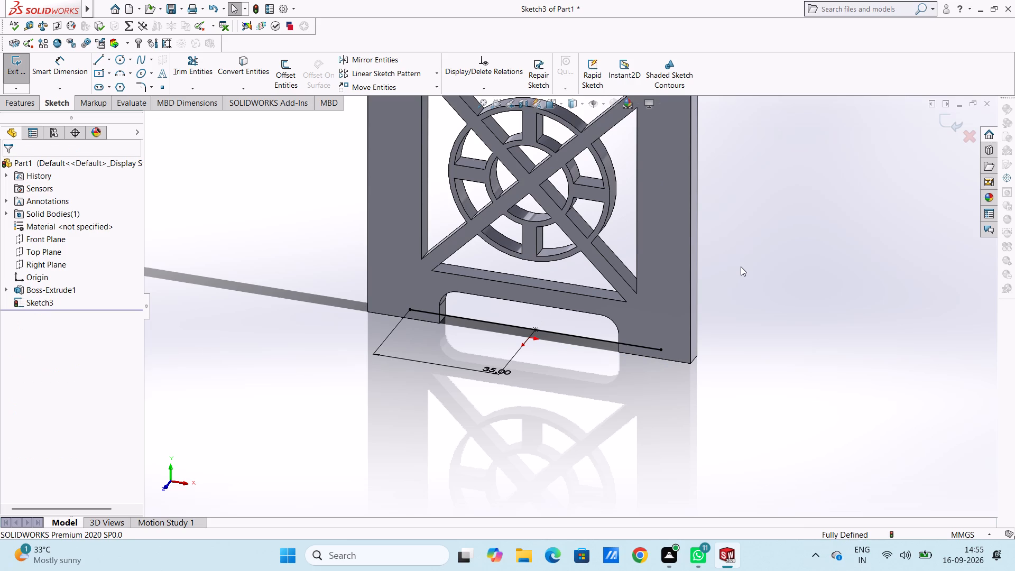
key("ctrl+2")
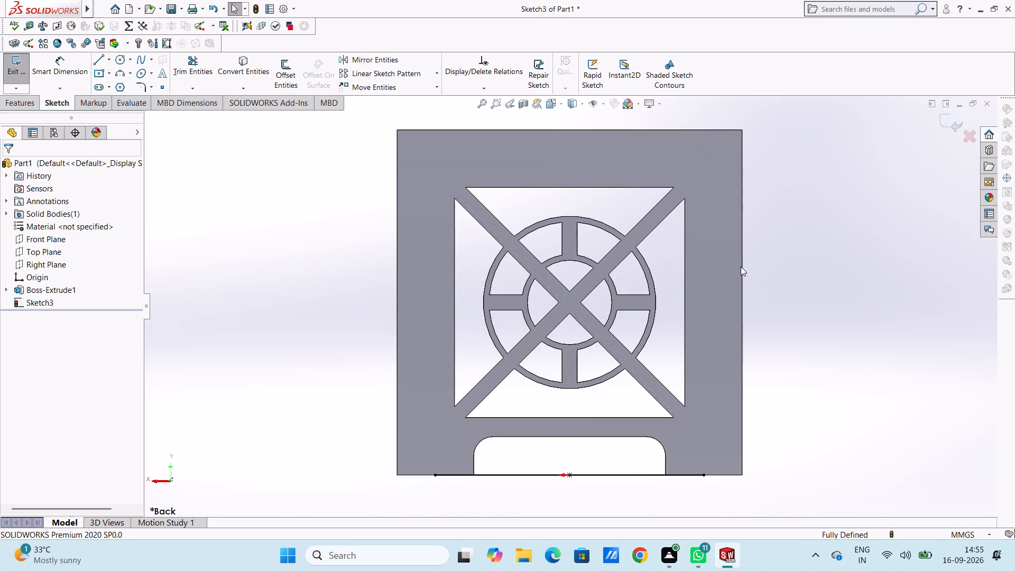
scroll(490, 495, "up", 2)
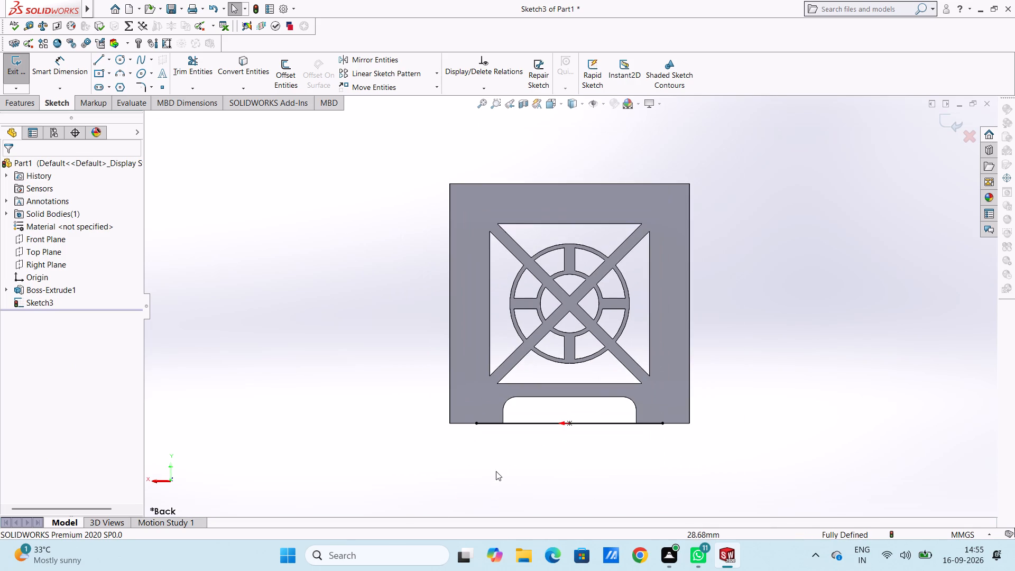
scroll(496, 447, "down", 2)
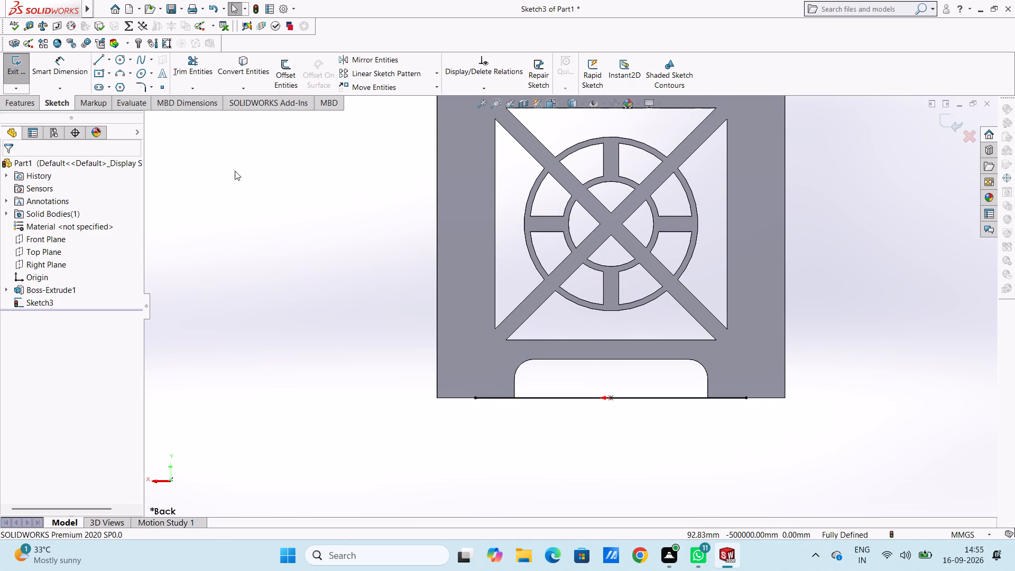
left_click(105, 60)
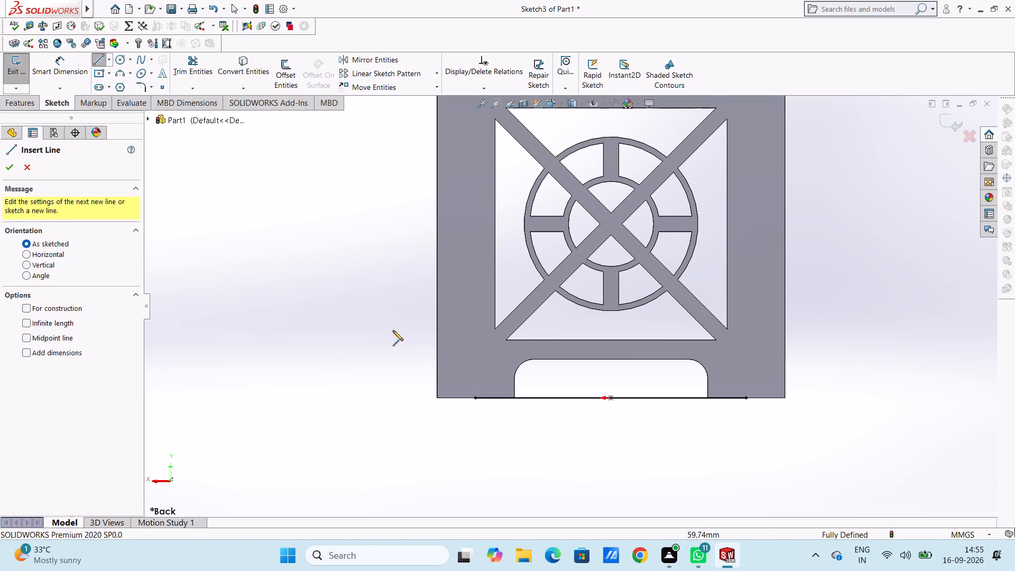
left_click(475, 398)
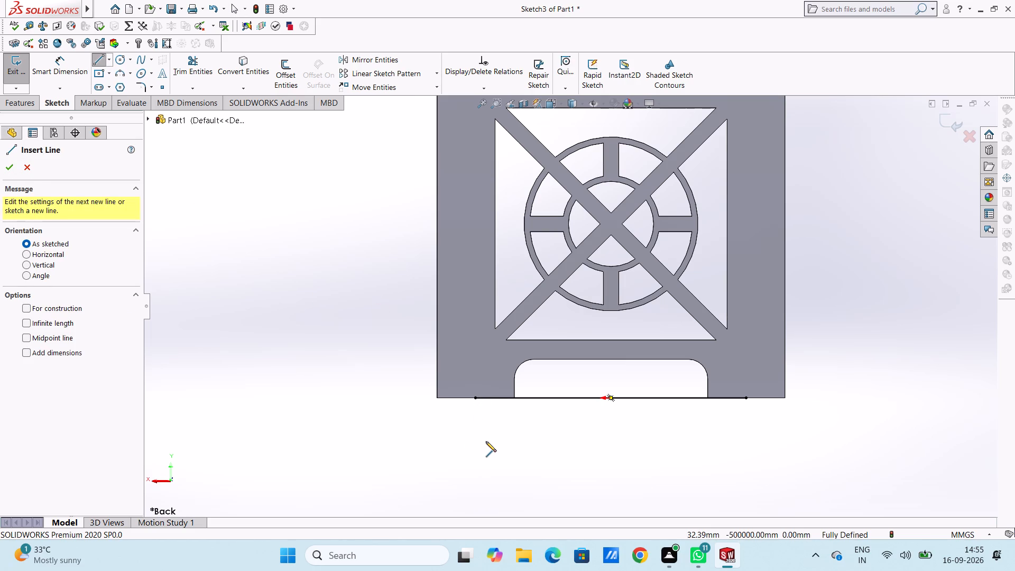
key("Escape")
Undo the rest of the bottom-face sketch: the 35 mm dimension, the centred line and the sketch itself.
key("ctrl+z")
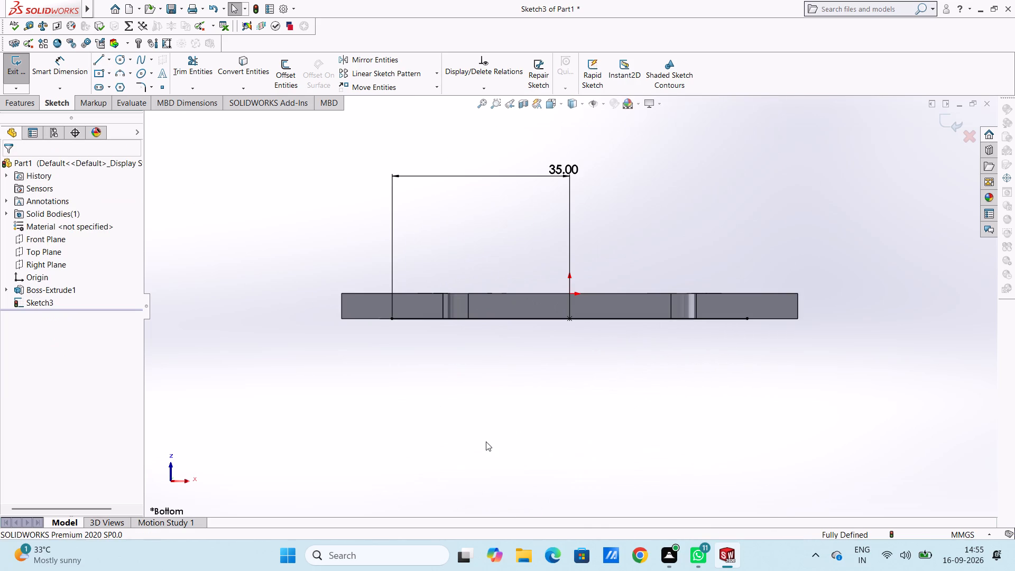
key("ctrl+z")
key("ctrl+z")
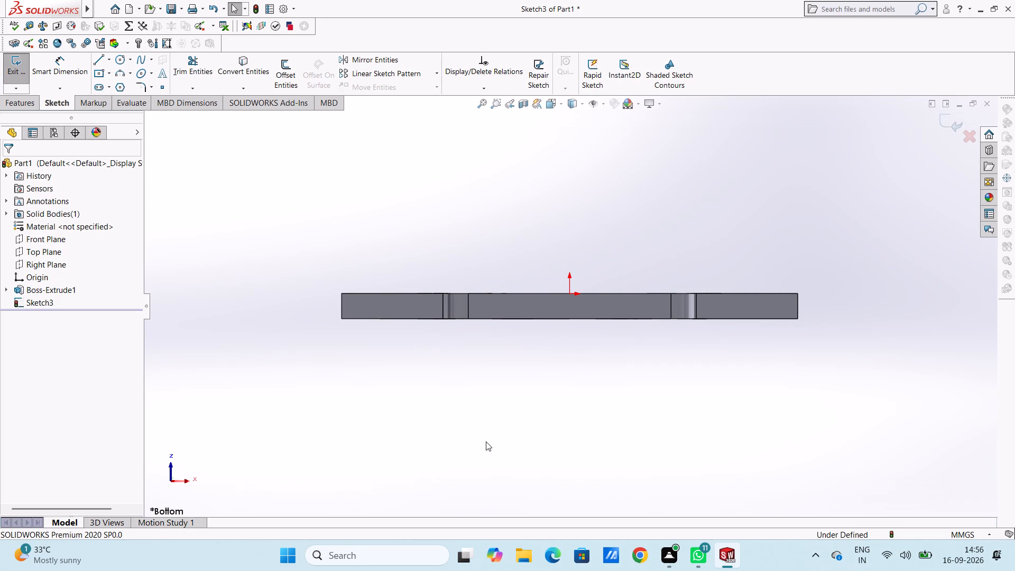
key("ctrl+2")
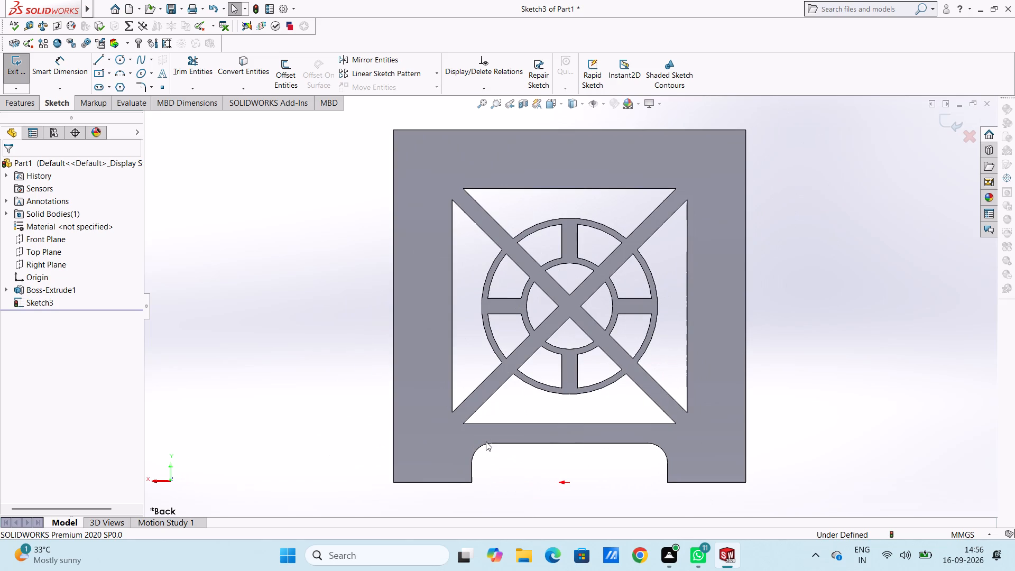
key("ctrl+z")
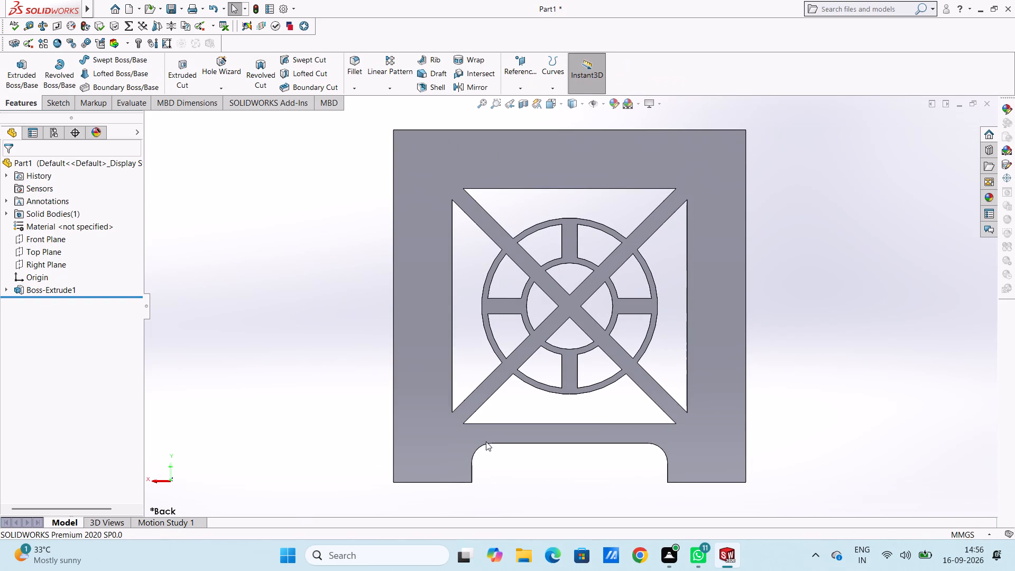
Start a sketch on the frame's rear face and draw a horizontal midpoint line along its bottom edge, centred on the notch, with 35 mm half-length.
left_click(451, 458)
left_click(497, 429)
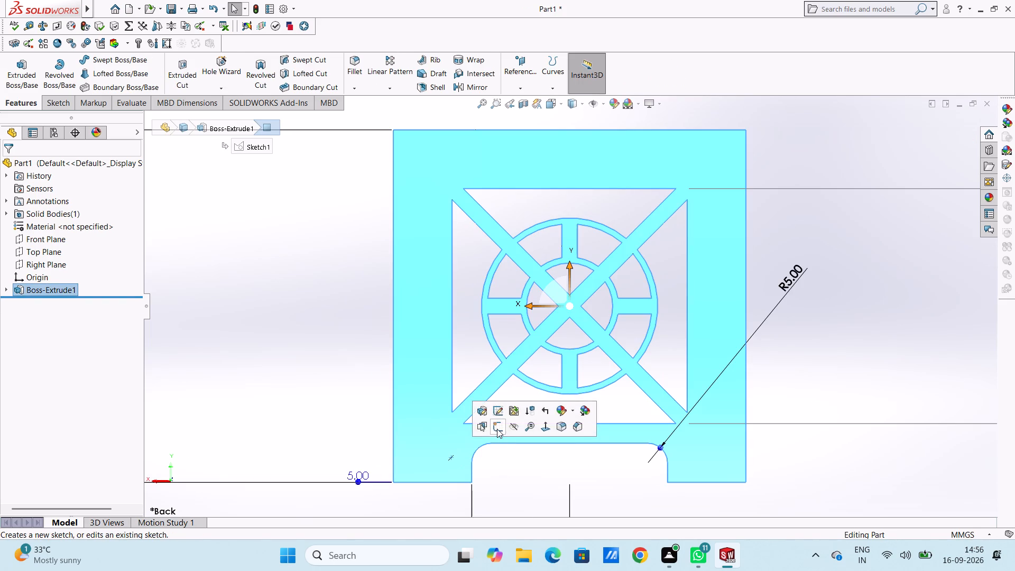
left_click(357, 400)
scroll(545, 472, "up", 2)
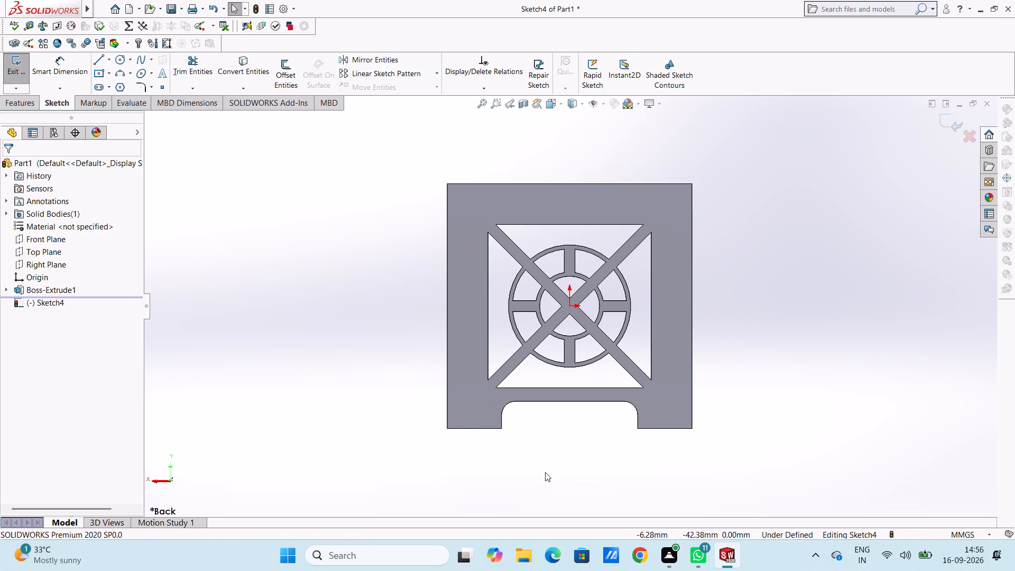
left_click(107, 60)
left_click(119, 98)
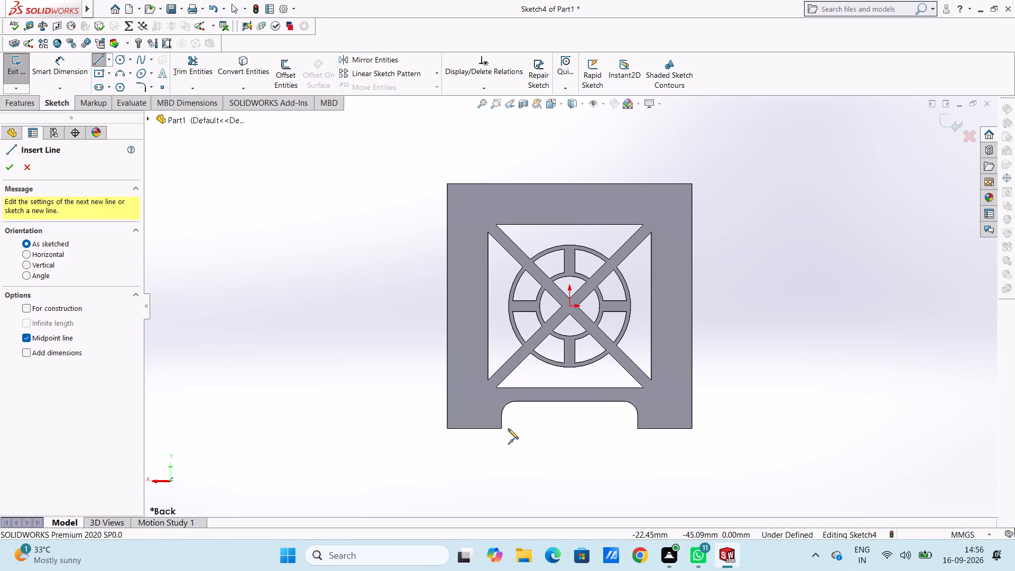
left_click(570, 429)
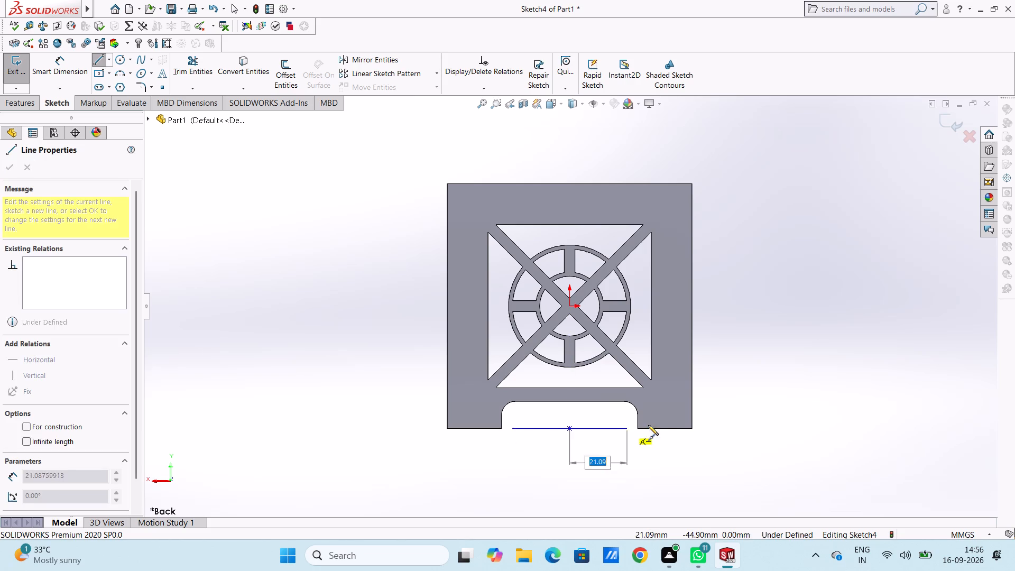
type("35")
key("Return")
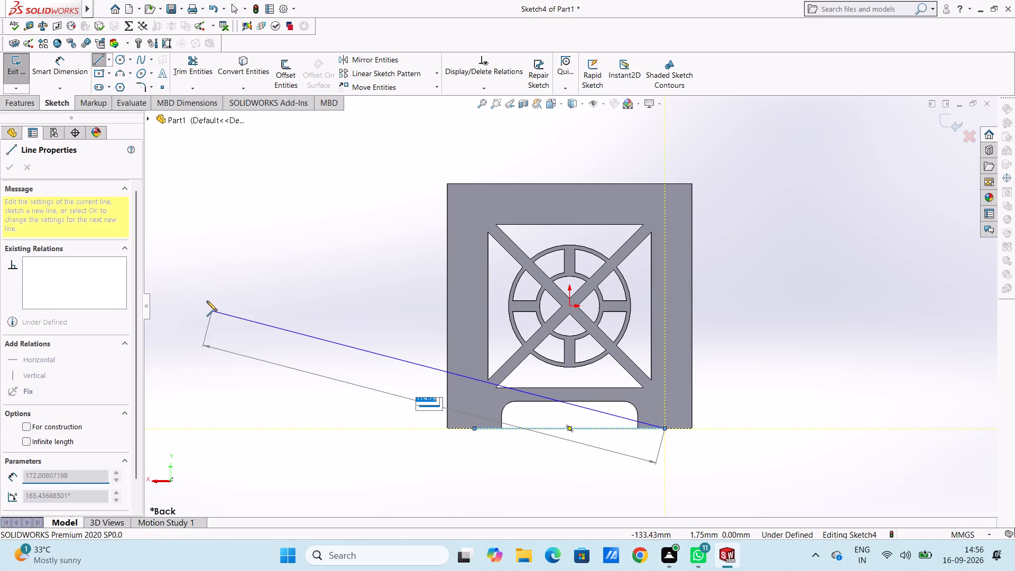
key("Escape")
key("Escape")
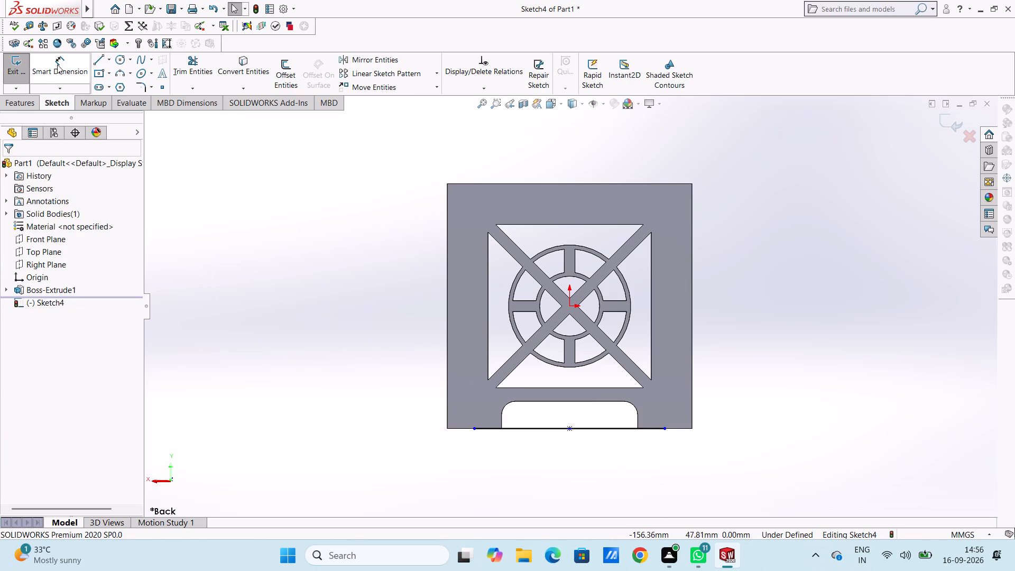
Add a 35 mm dimension between the line's midpoint and its endpoint on the model's positive-X side, placed above the frame.
left_click(57, 65)
left_click(476, 428)
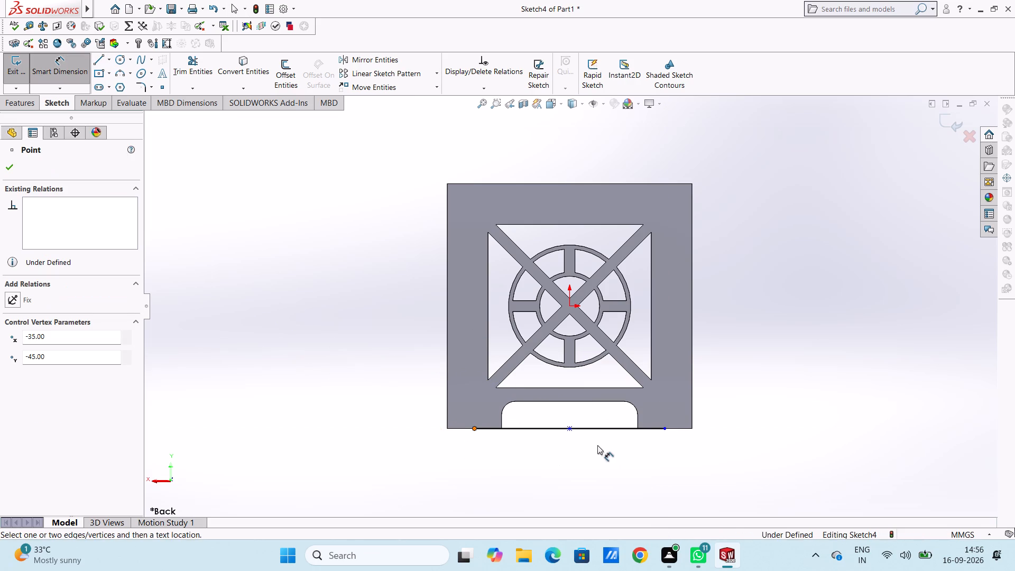
left_click(571, 428)
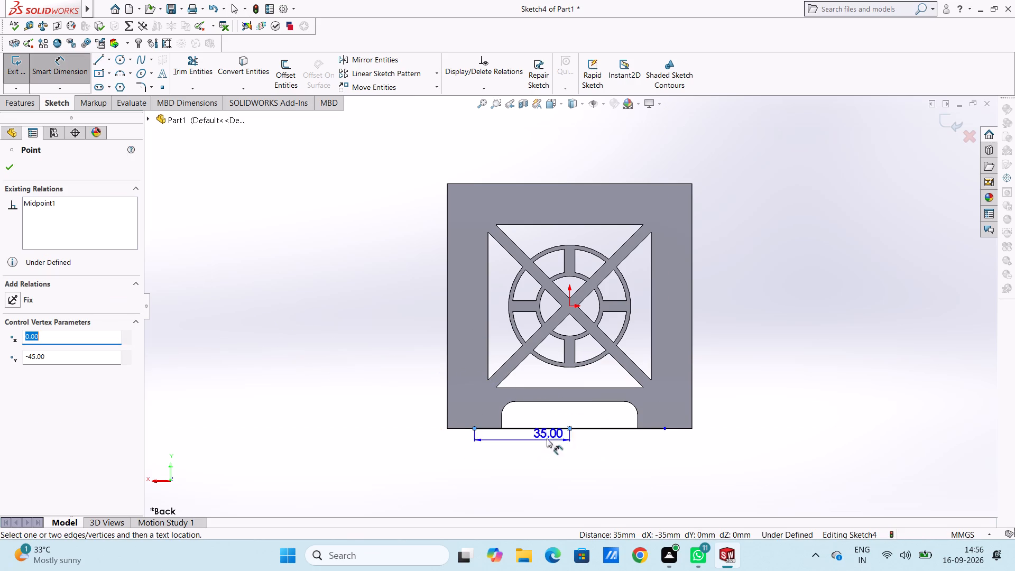
left_click(572, 153)
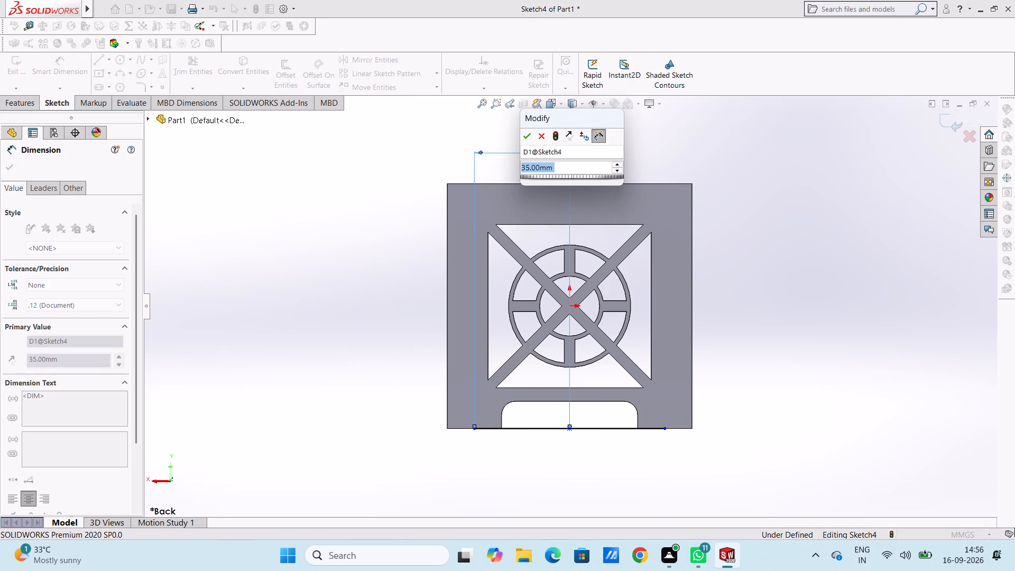
left_click(527, 137)
left_click(389, 187)
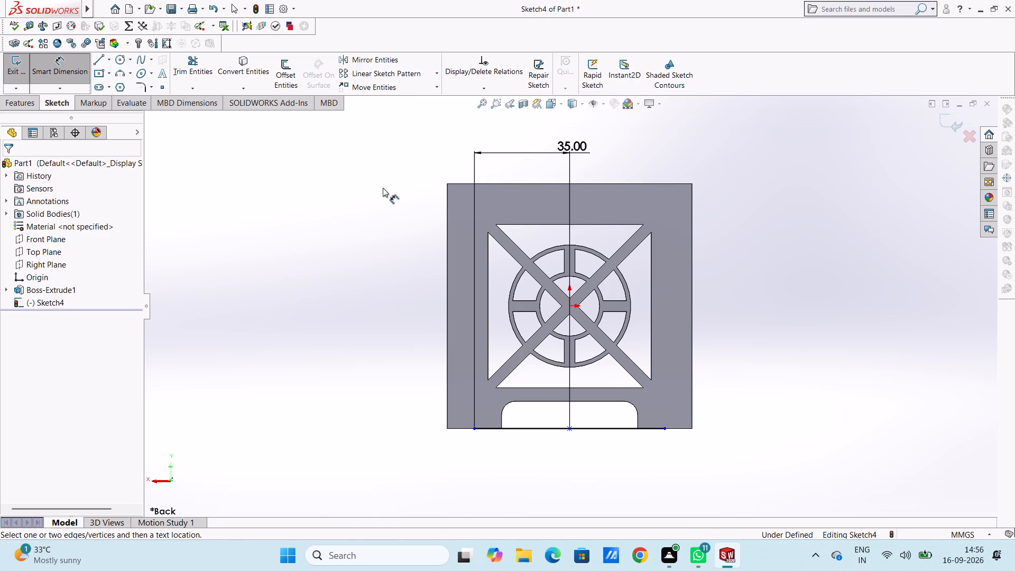
Draw a 10 mm vertical line down from the dimensioned endpoint, followed by a 10 mm horizontal line toward the frame's centre.
left_click(101, 61)
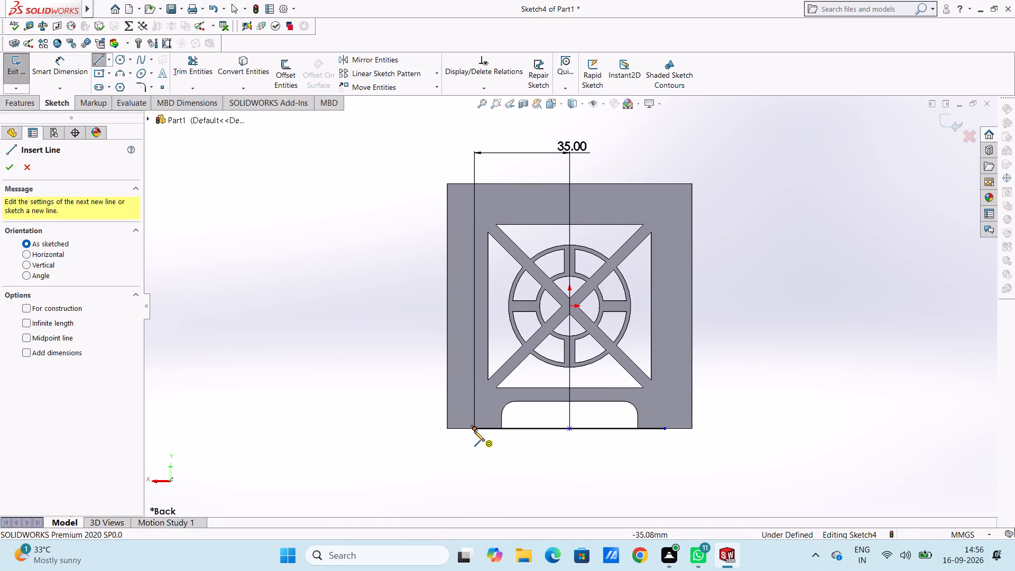
left_click(474, 431)
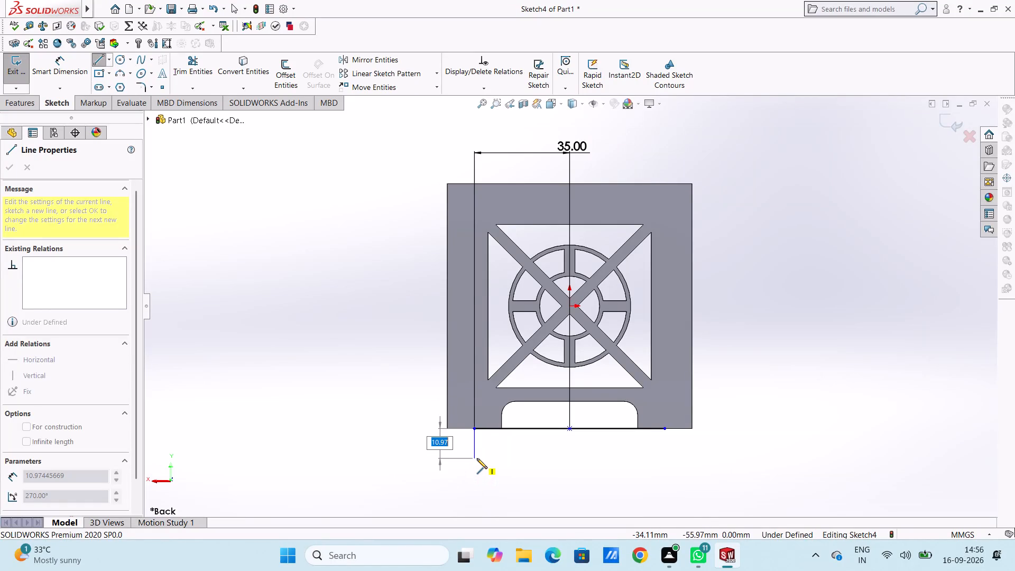
type("10")
key("Return")
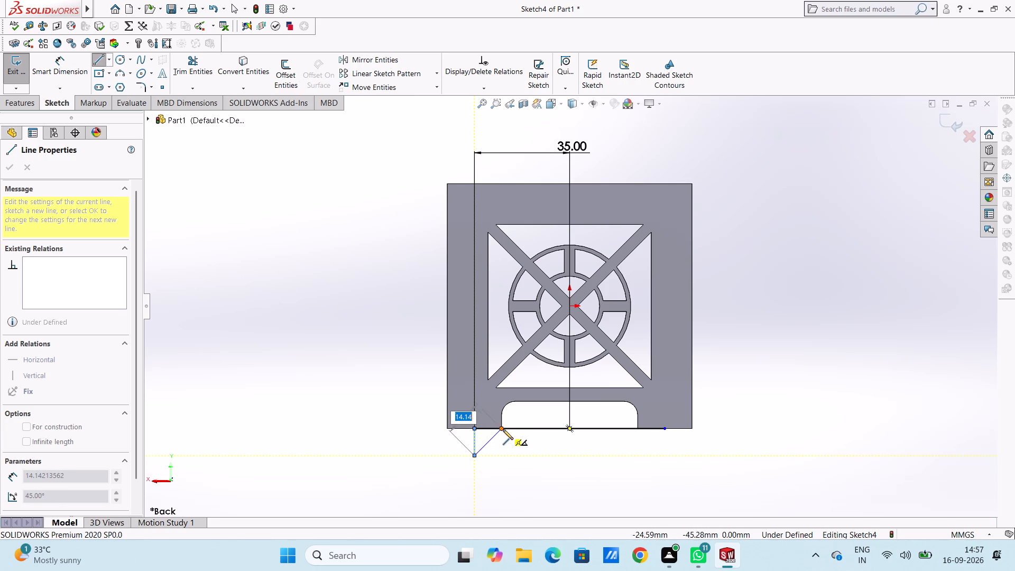
left_click(502, 457)
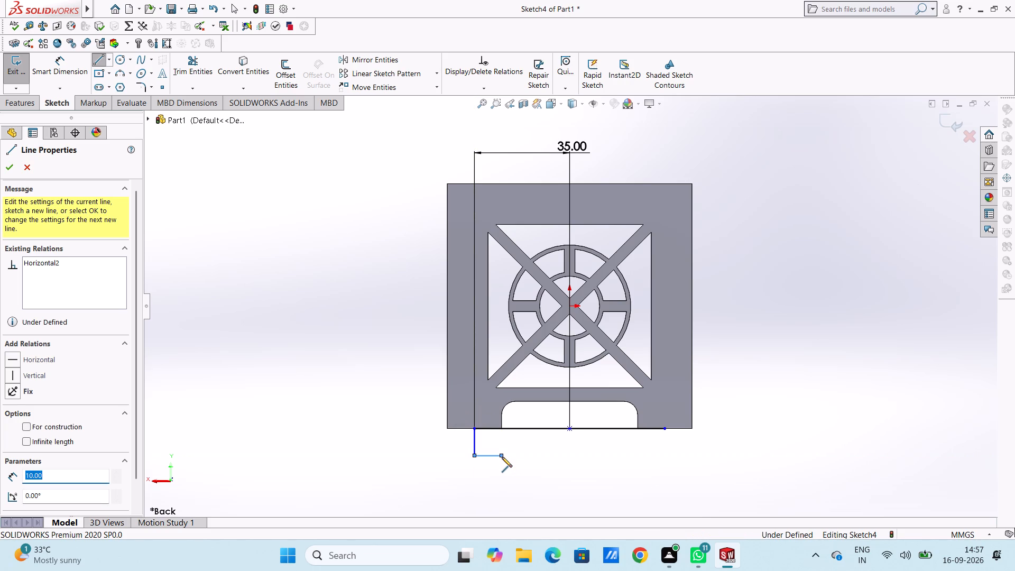
key("Escape")
key("Escape")
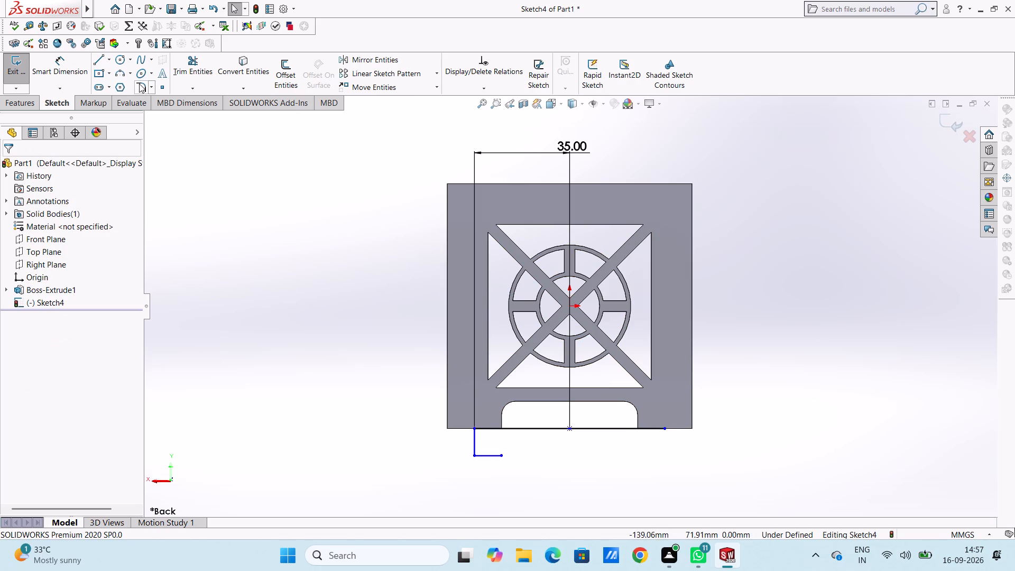
Close the 10 mm square foot profile with a vertical line from the notch's bottom corner to the horizontal line's free end.
left_click(101, 58)
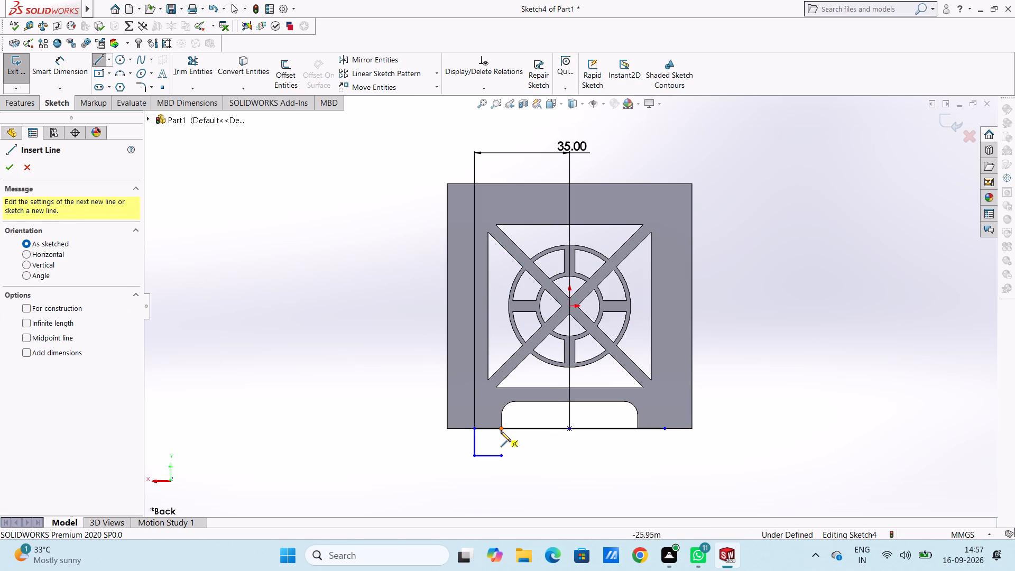
left_click(502, 427)
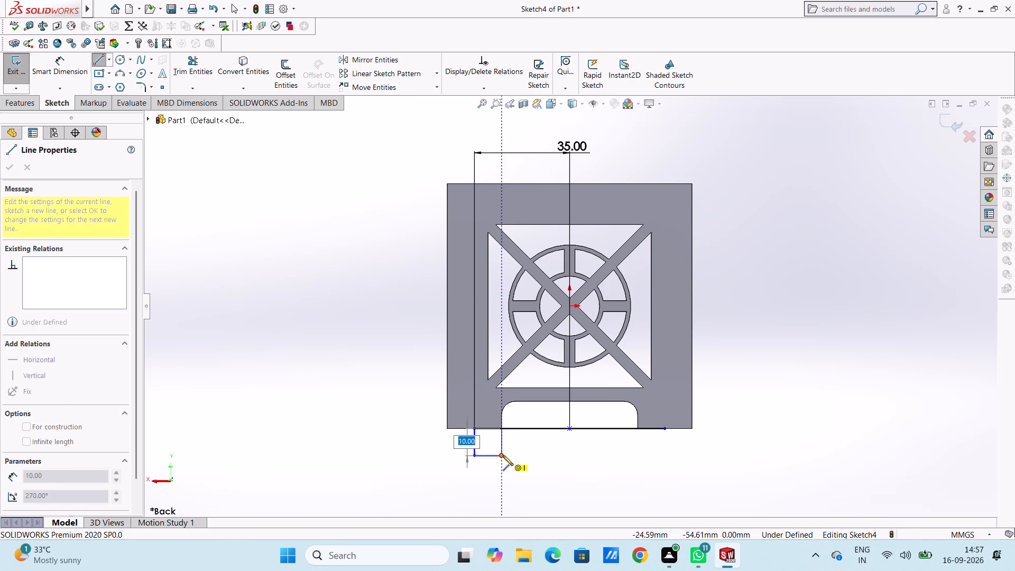
left_click(503, 455)
key("Escape")
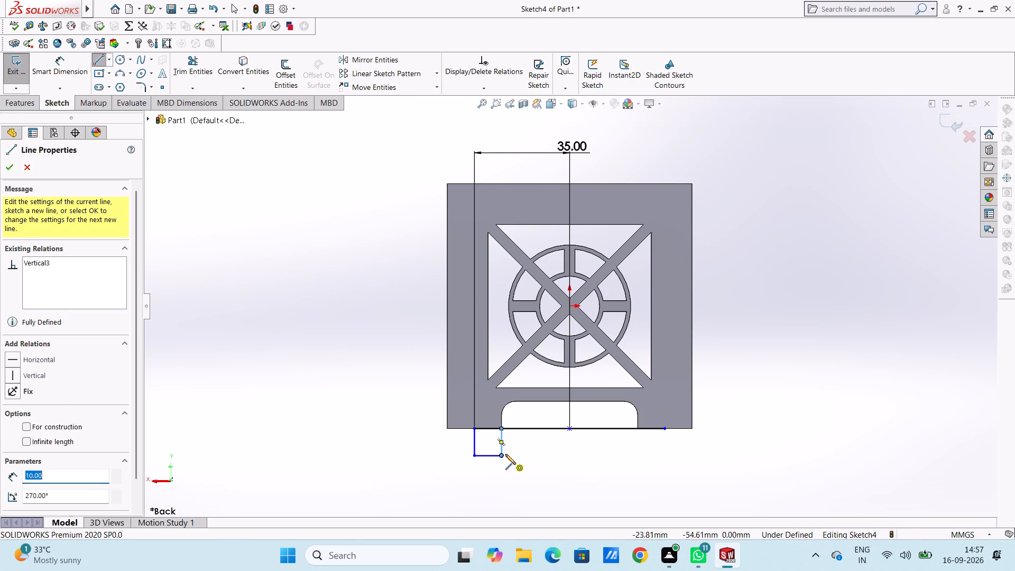
Draw the second 10 mm square foot profile below the frame, from the notch's negative-X bottom corner to the base line's end.
key("Escape")
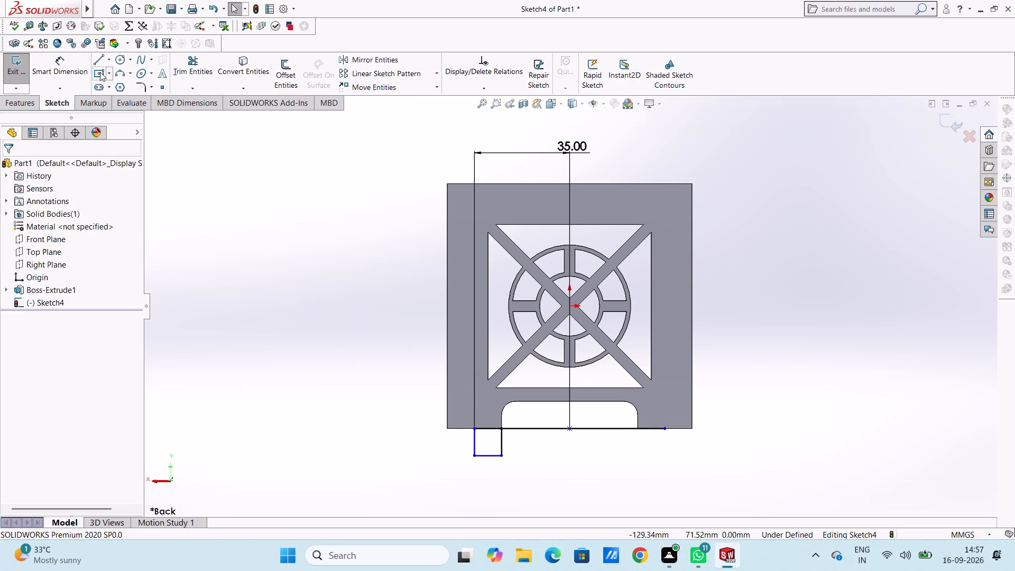
left_click(100, 61)
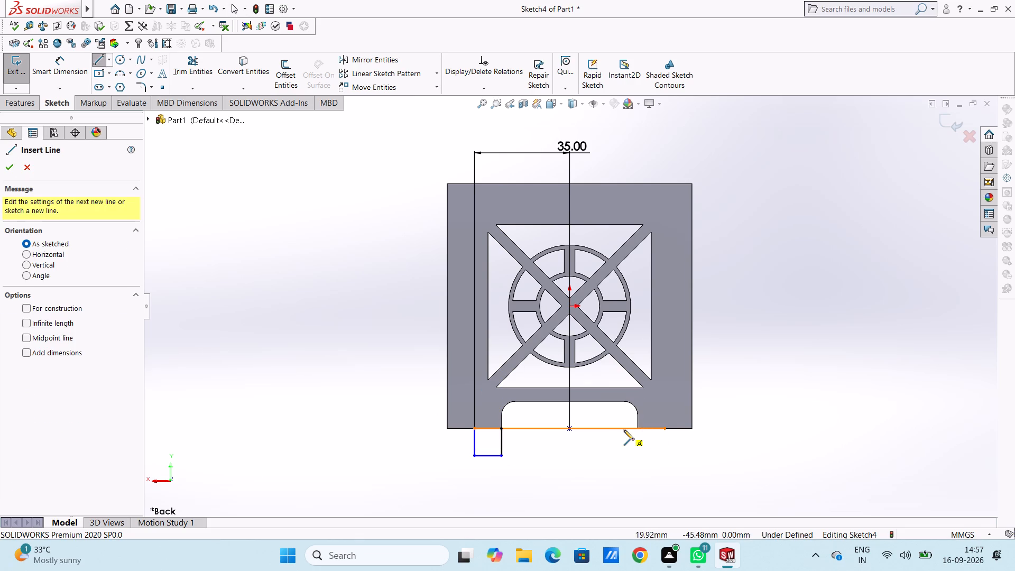
left_click(636, 428)
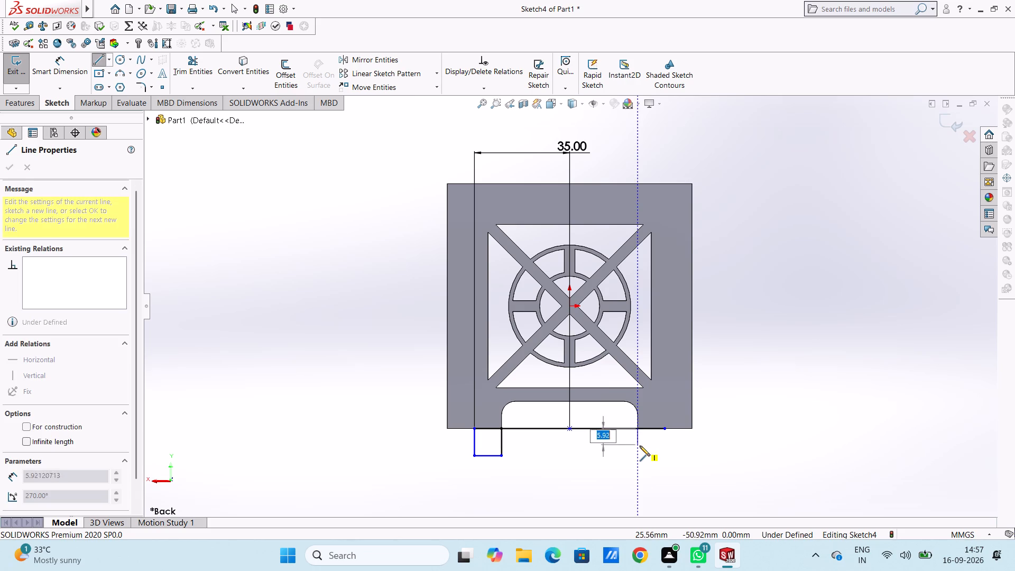
left_click(638, 456)
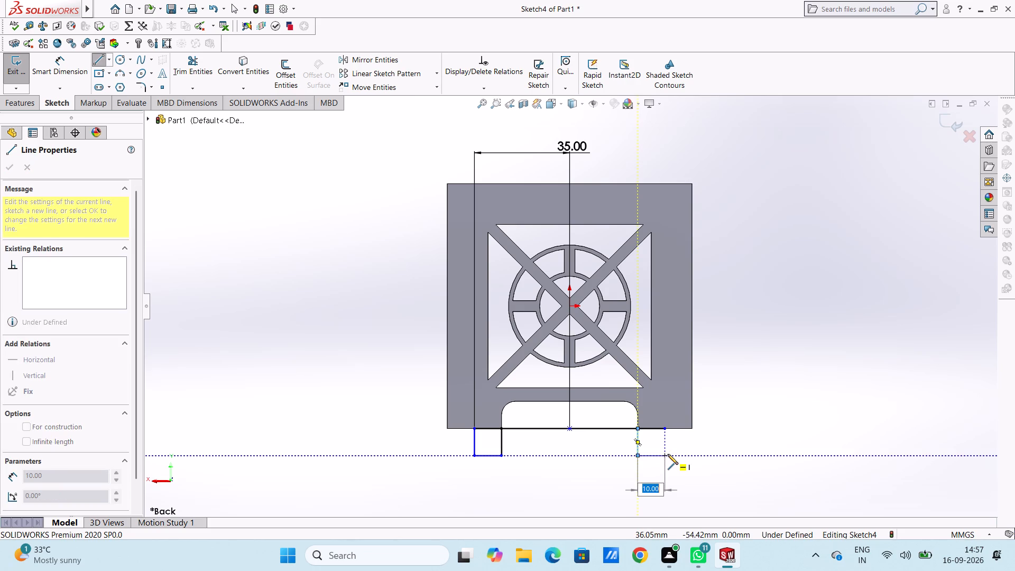
left_click(665, 455)
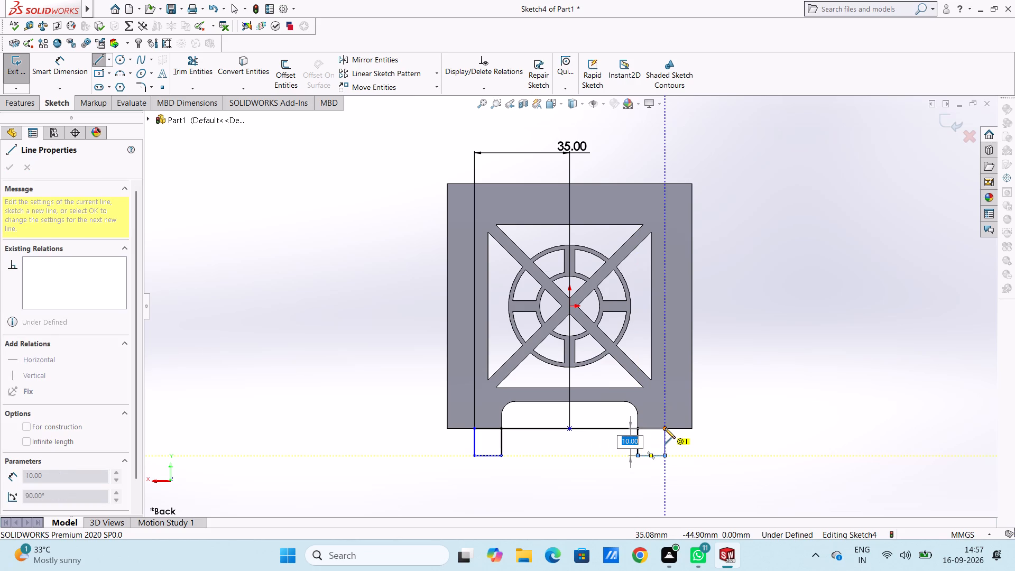
left_click(665, 428)
key("Escape")
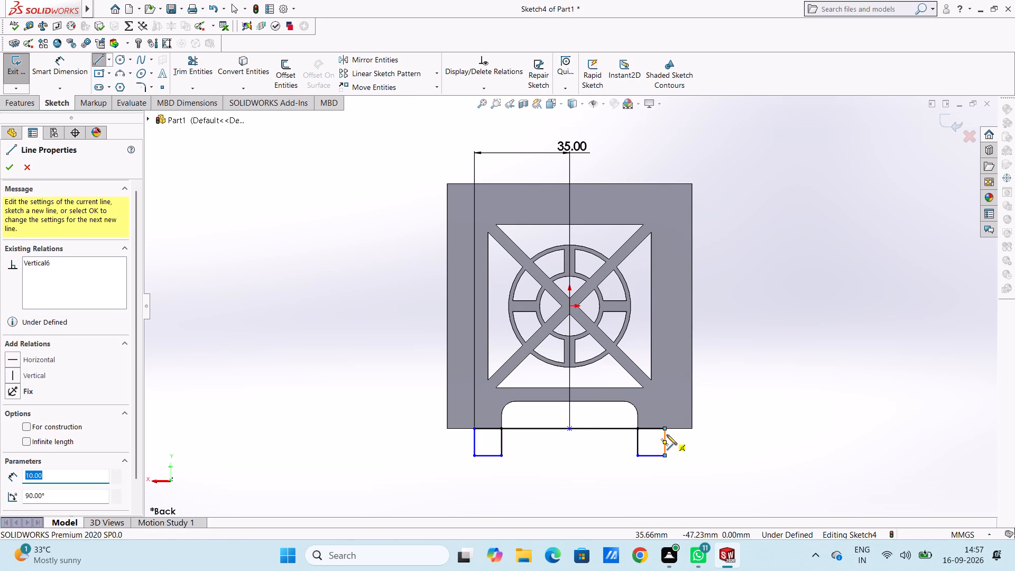
key("Escape")
key("Escape")
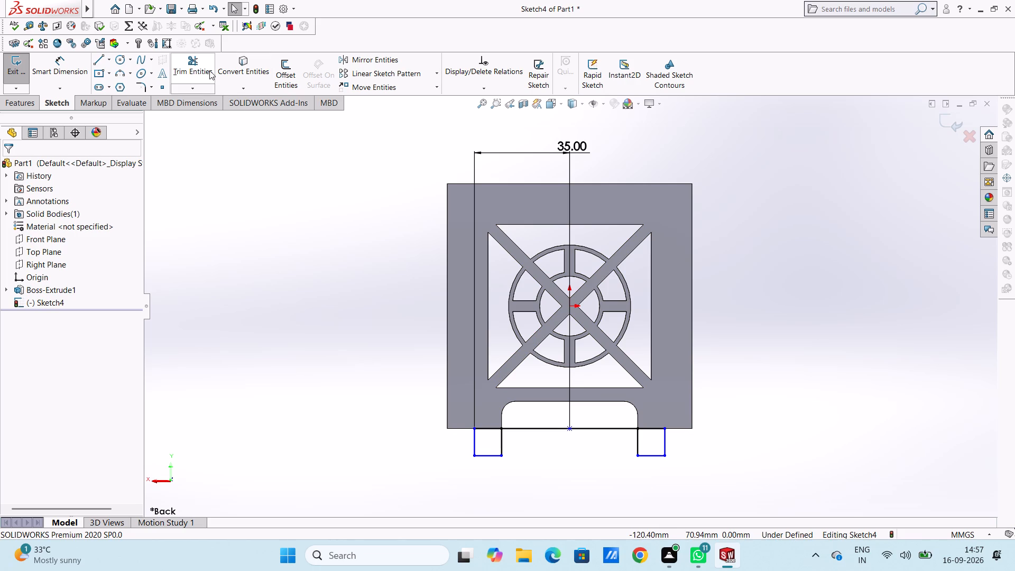
Add a 10 mm height dimension to the outer vertical line of the positive-X foot profile, placed outside the frame.
left_click(69, 59)
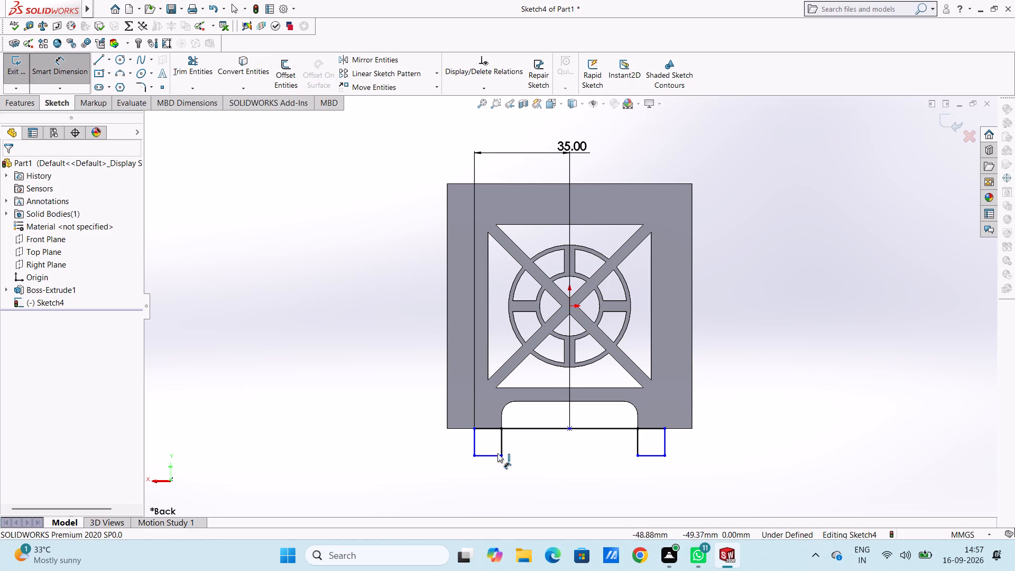
left_click(477, 438)
left_click(339, 415)
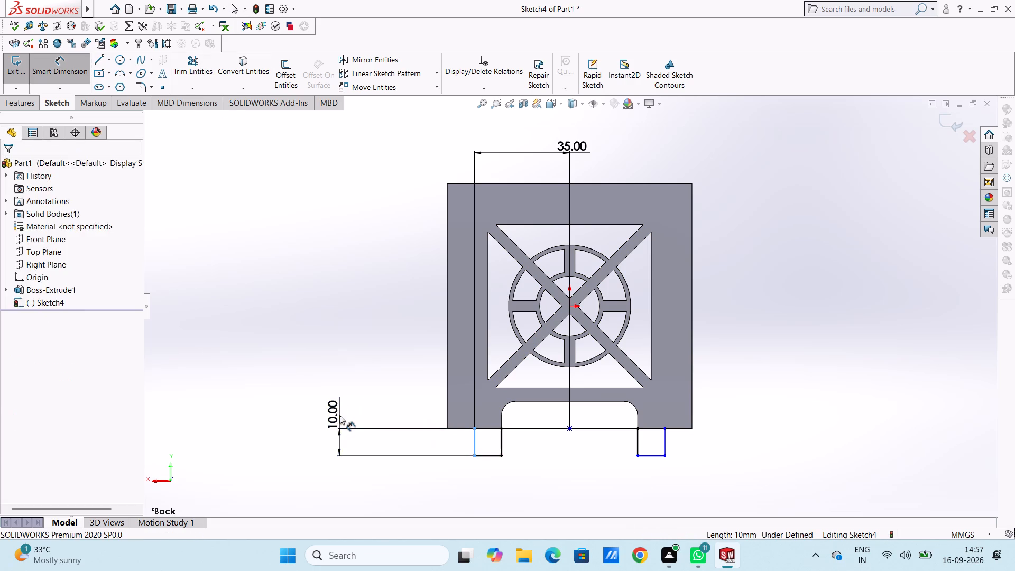
left_click(291, 399)
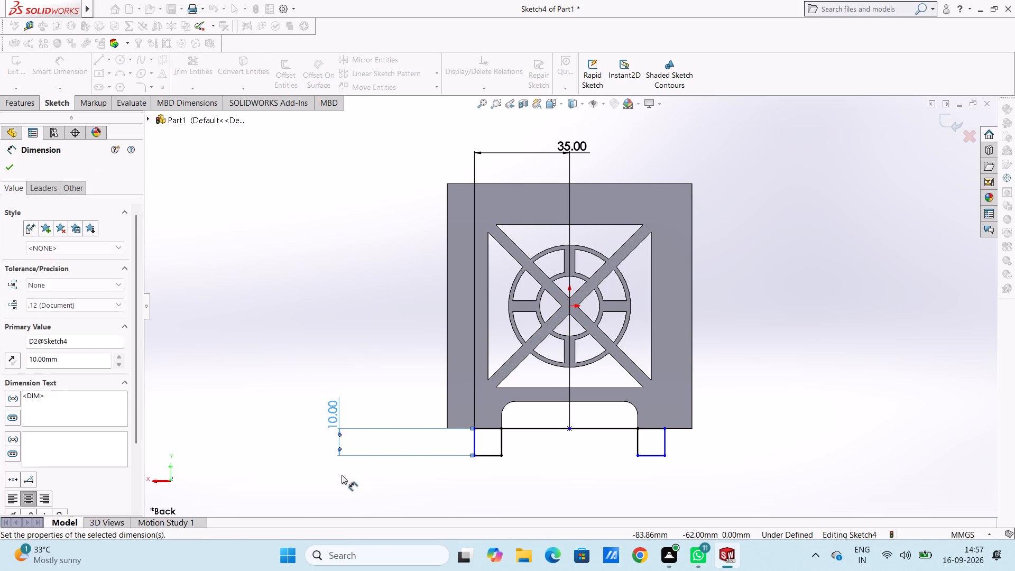
left_click(342, 474)
Dimension the negative-X foot profile with a 10 mm width below it and a 10 mm height beside it.
left_click(652, 457)
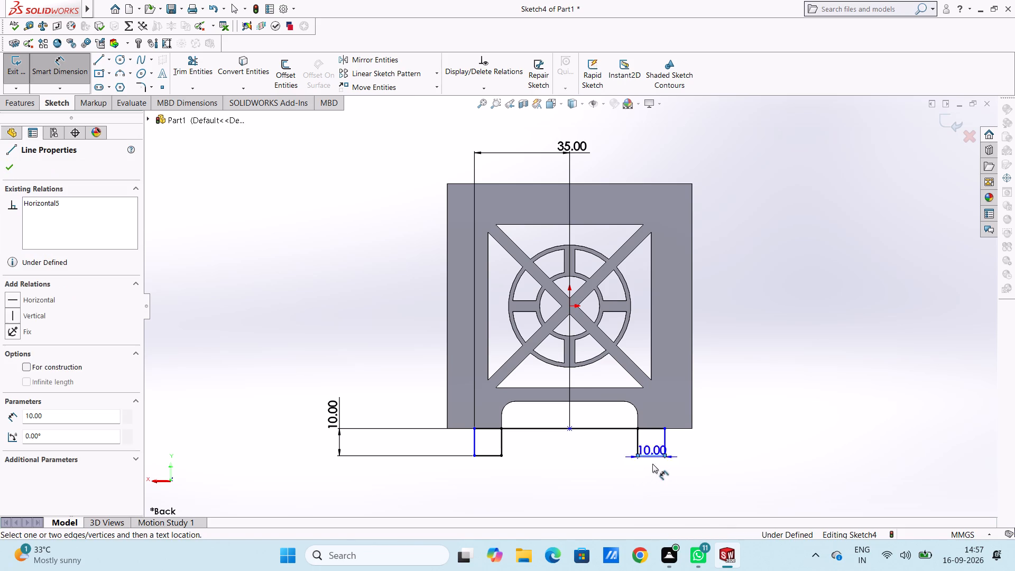
left_click(653, 502)
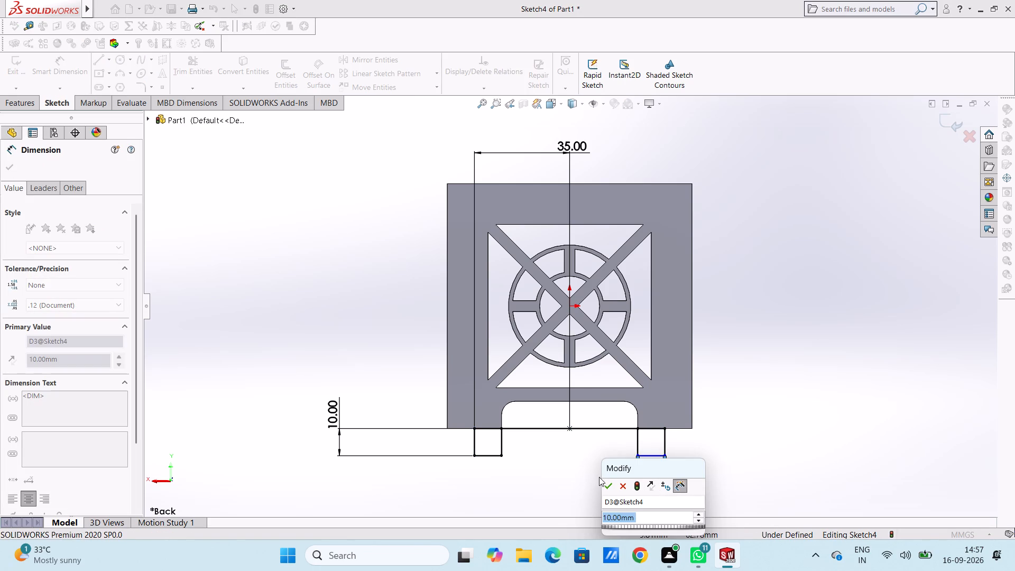
left_click(604, 486)
left_click(584, 479)
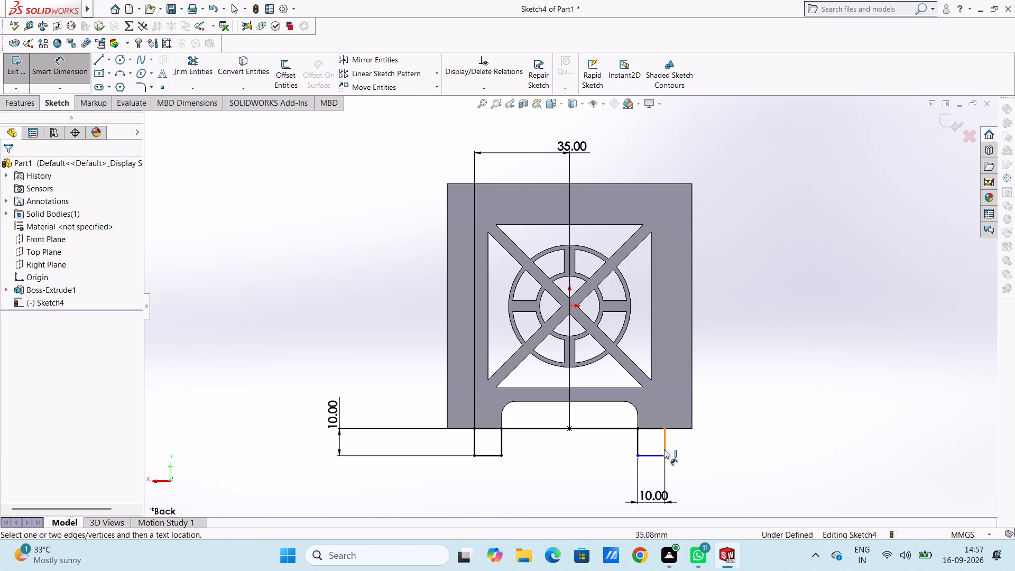
left_click(664, 449)
left_click(823, 452)
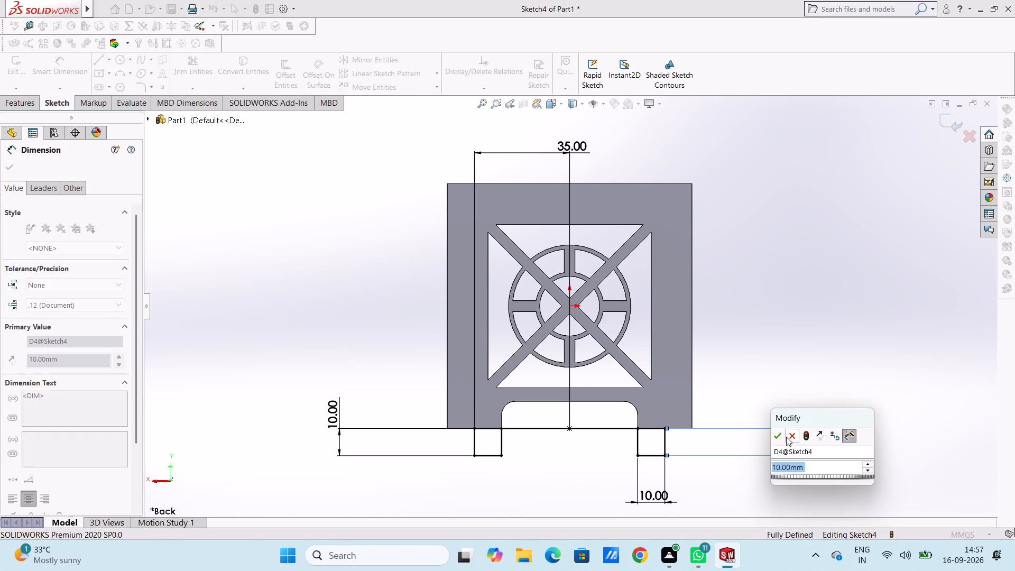
left_click(774, 438)
left_click(572, 453)
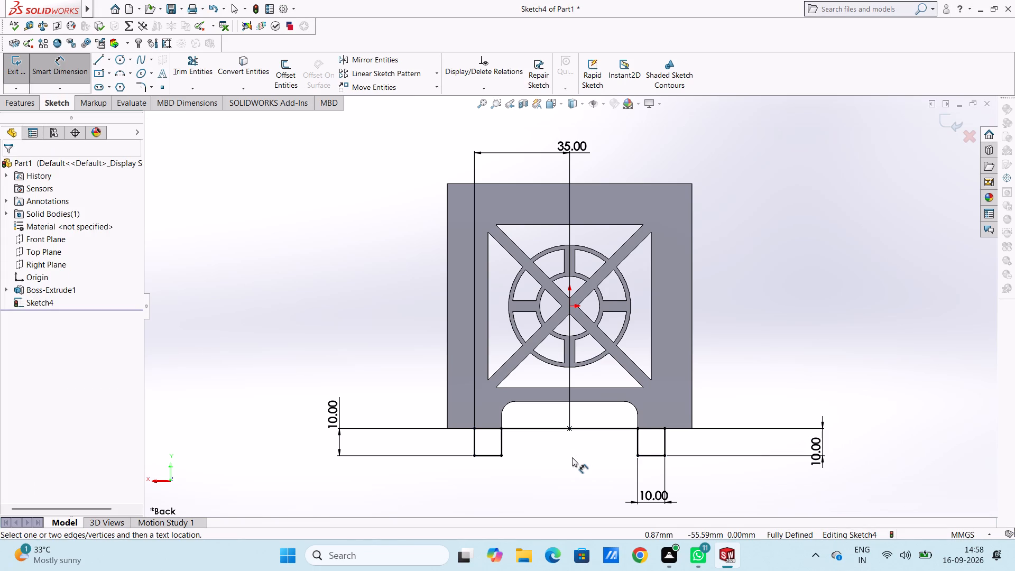
key("Escape")
Extrude both square foot regions 5 mm blind with the direction reversed to match the frame's thickness, merged with the body.
scroll(436, 402, "up", 1)
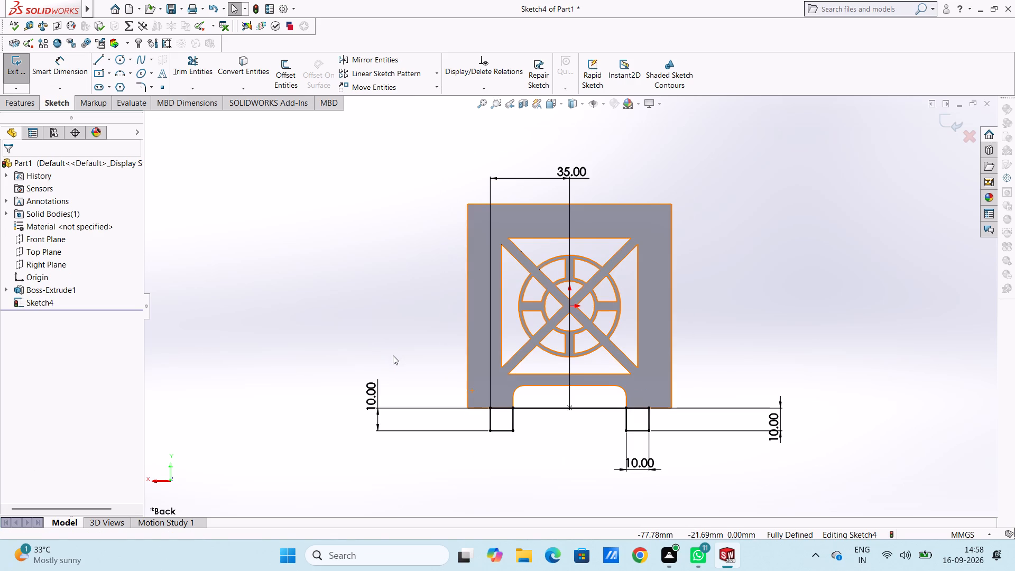
key("1")
key("ctrl+1")
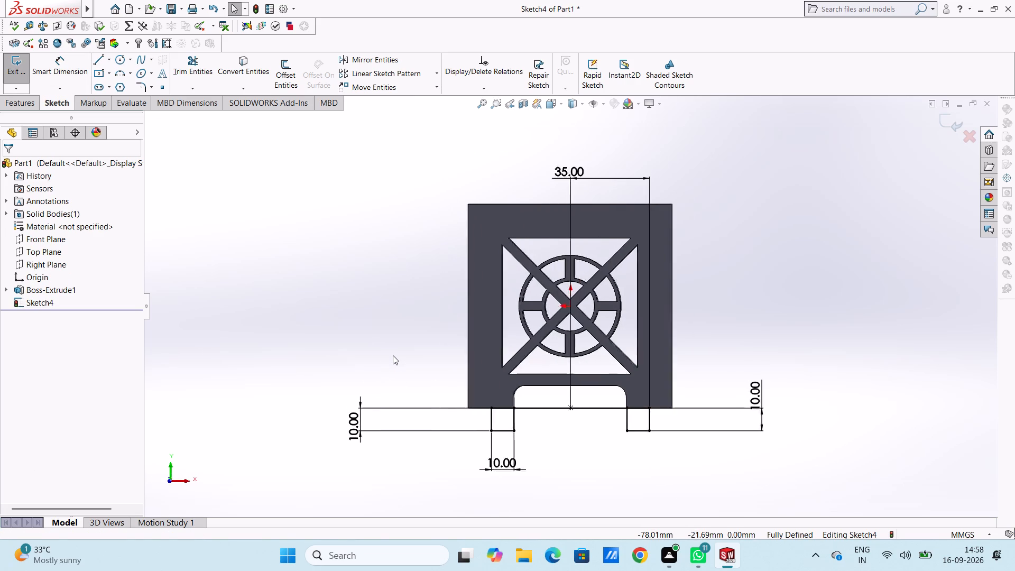
middle_click_drag(818, 305, 767, 333)
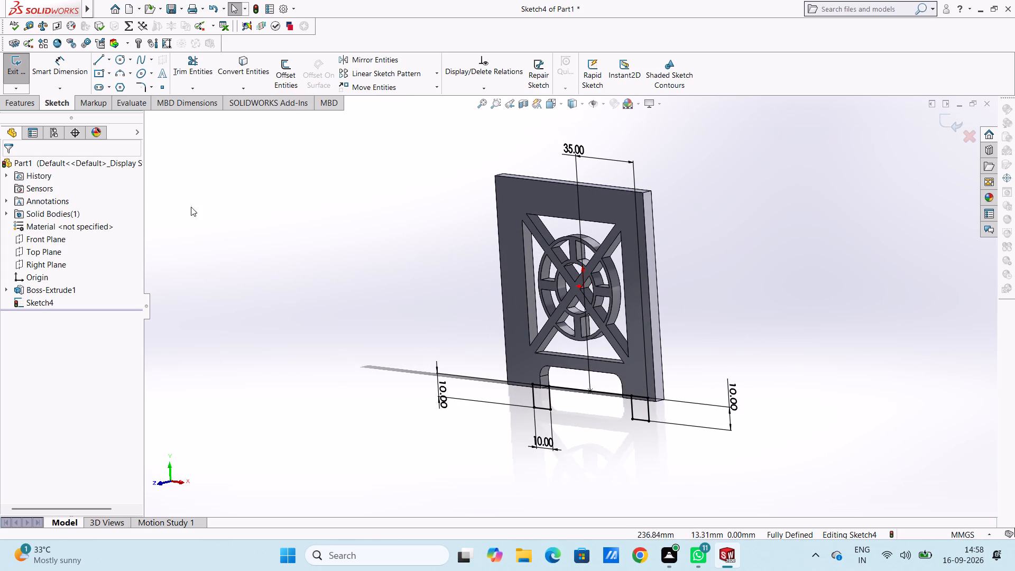
left_click(25, 100)
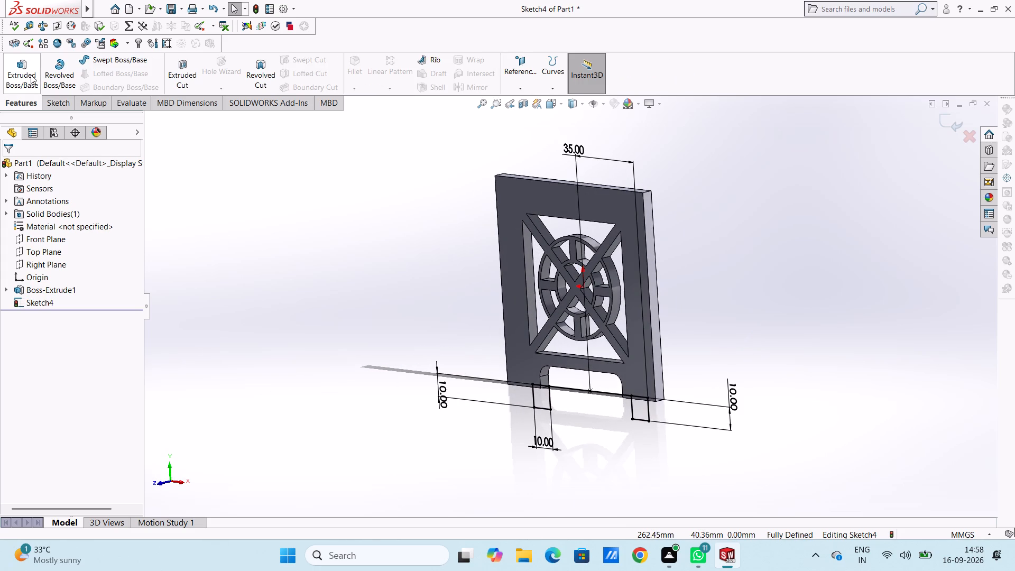
left_click(31, 73)
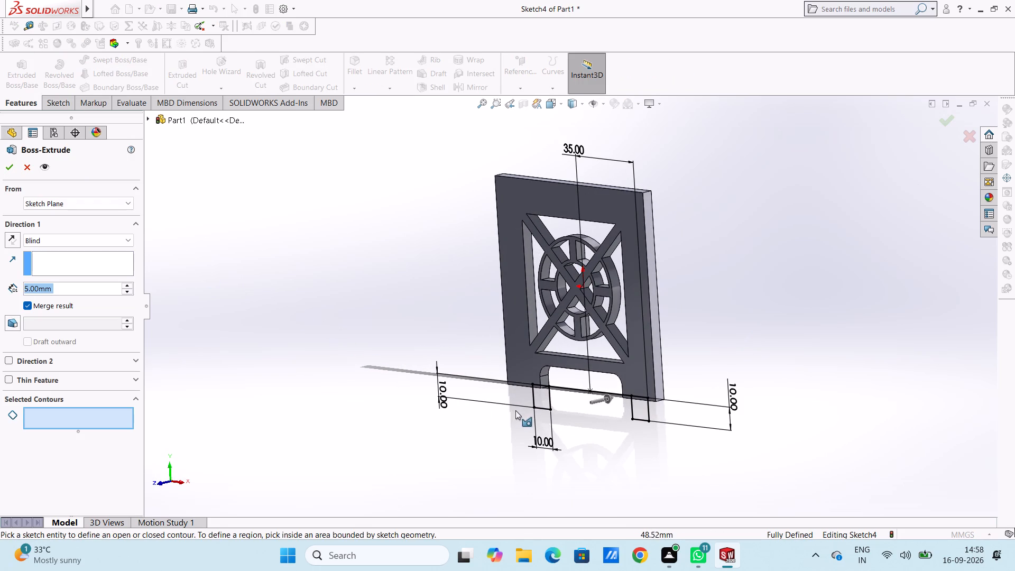
left_click(542, 398)
left_click(640, 407)
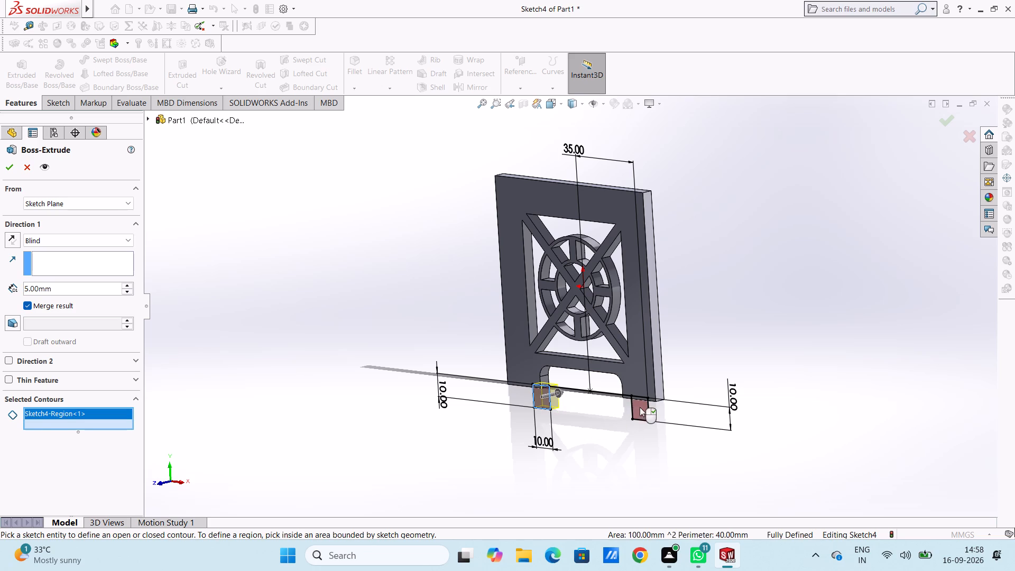
left_click(13, 237)
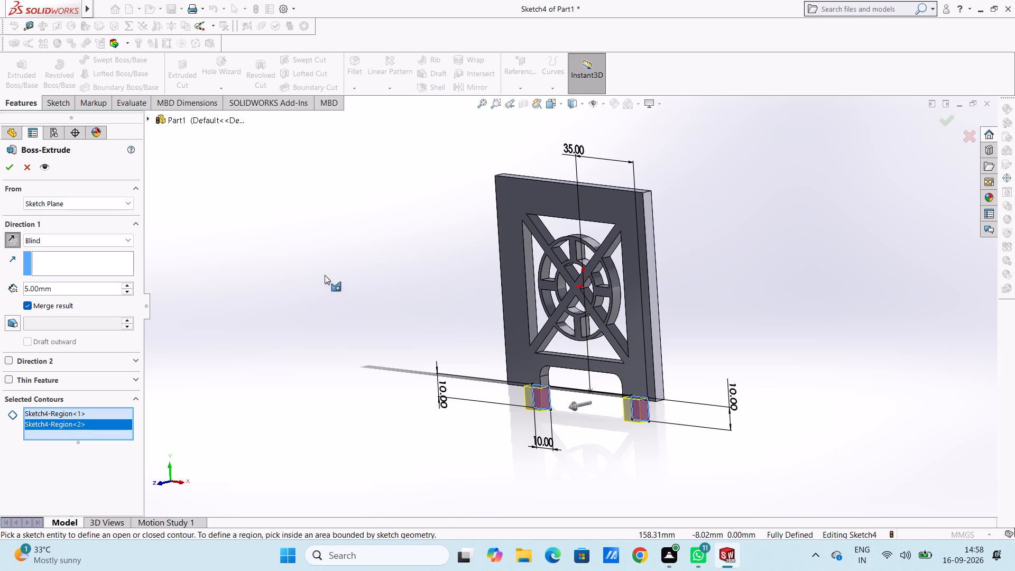
middle_click_drag(324, 275, 267, 290)
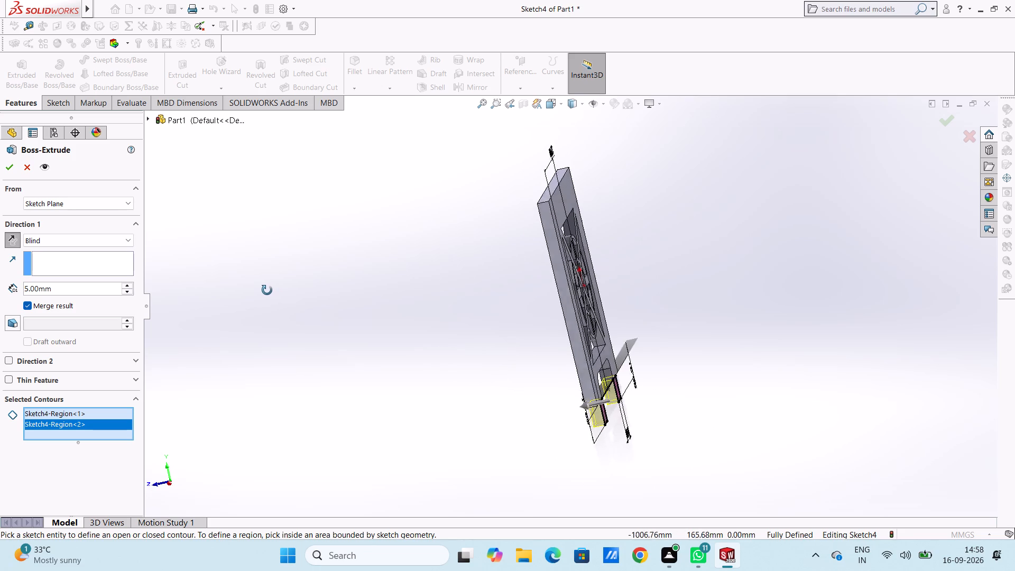
middle_click_drag(267, 290, 297, 343)
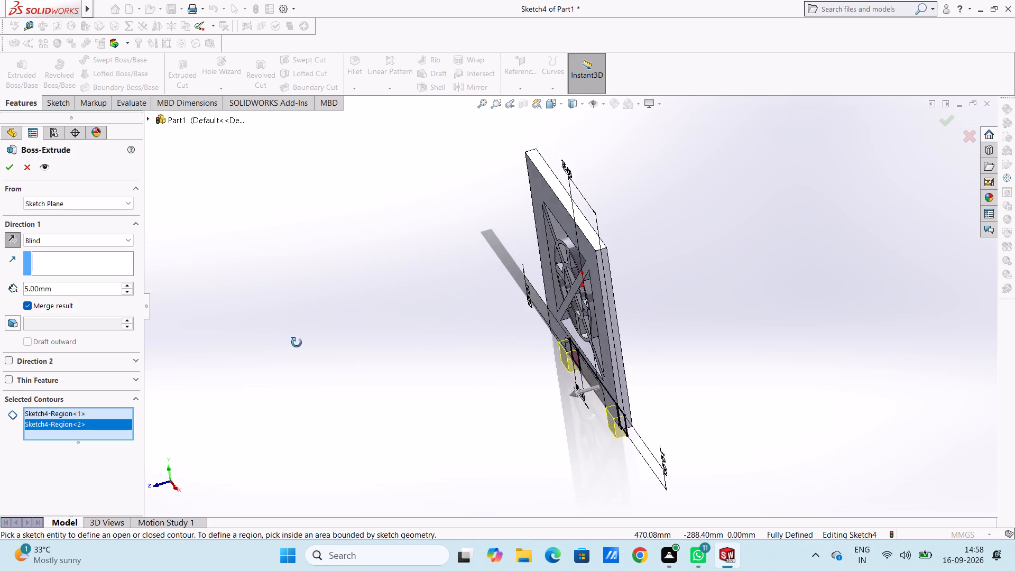
middle_click_drag(297, 343, 302, 273)
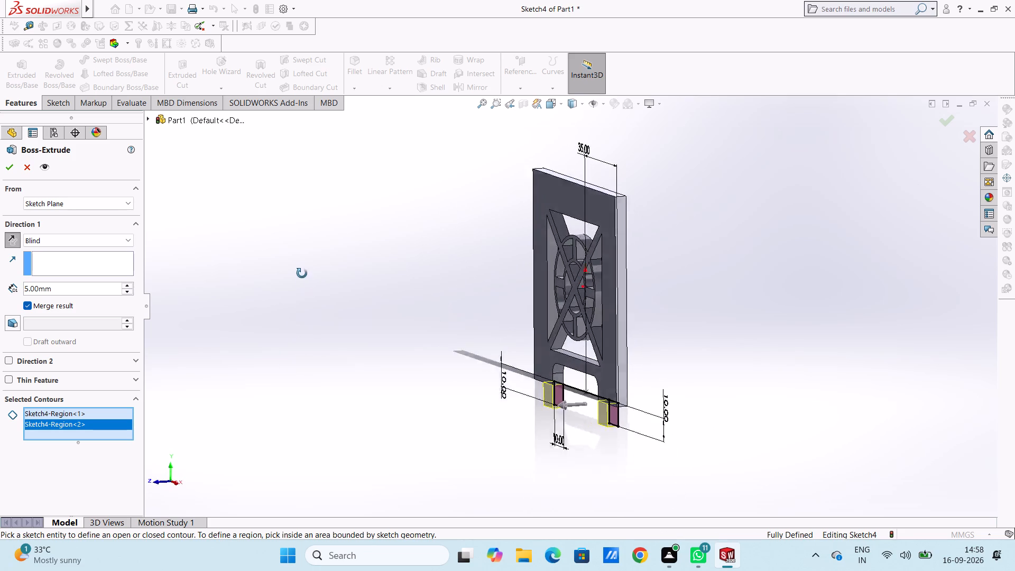
middle_click_drag(302, 273, 277, 222)
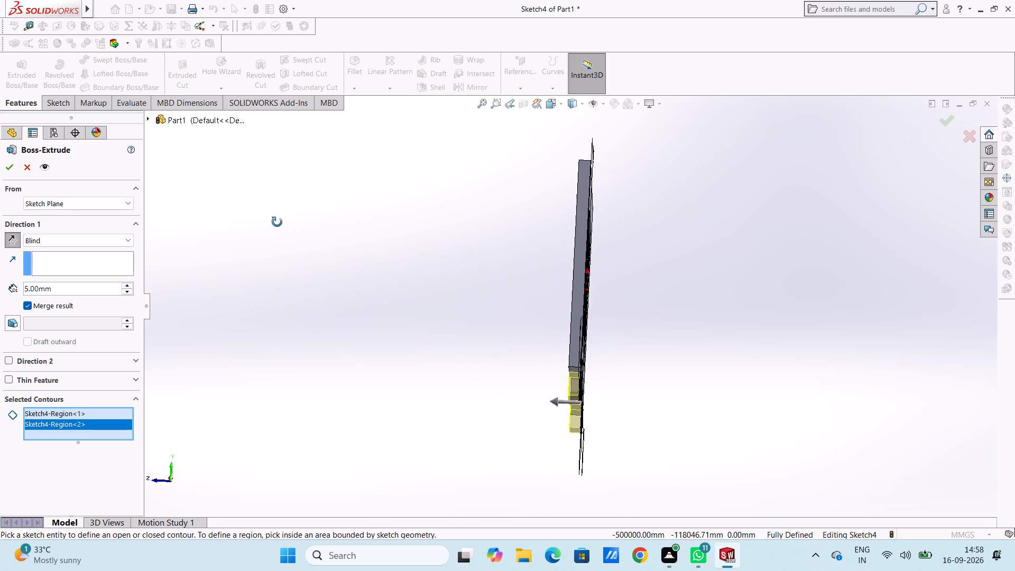
middle_click_drag(277, 222, 308, 285)
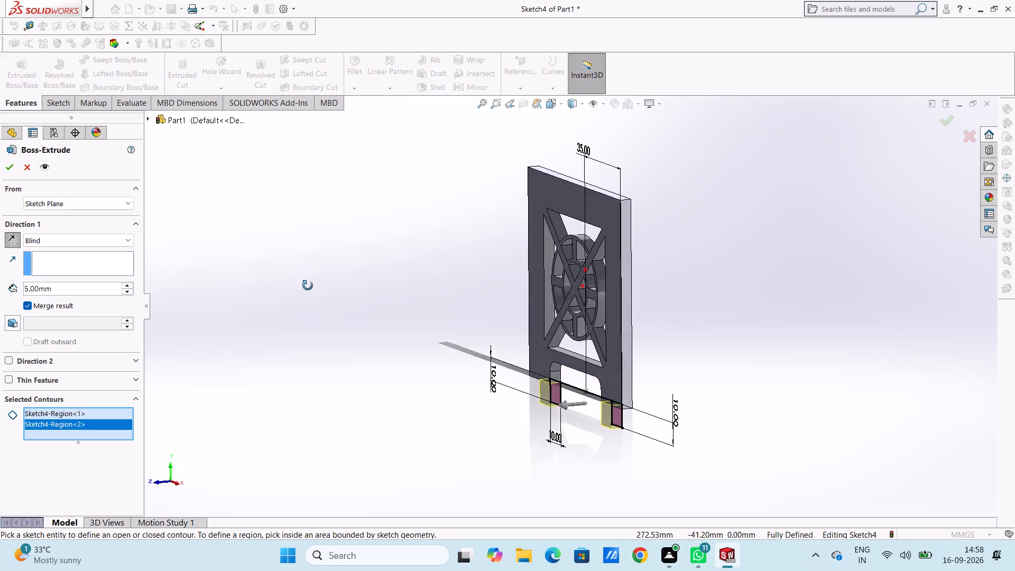
middle_click_drag(308, 285, 317, 302)
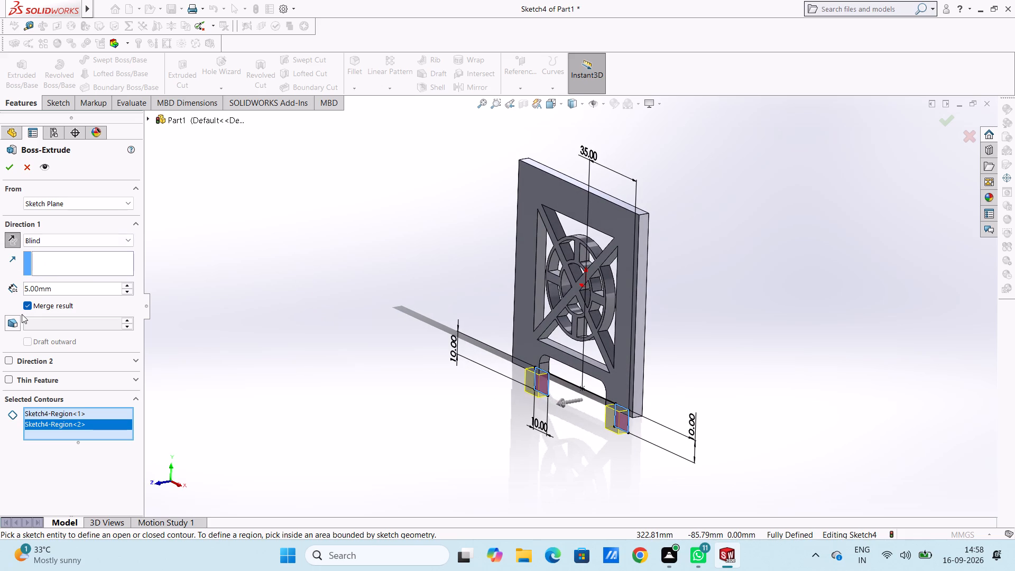
left_click(15, 169)
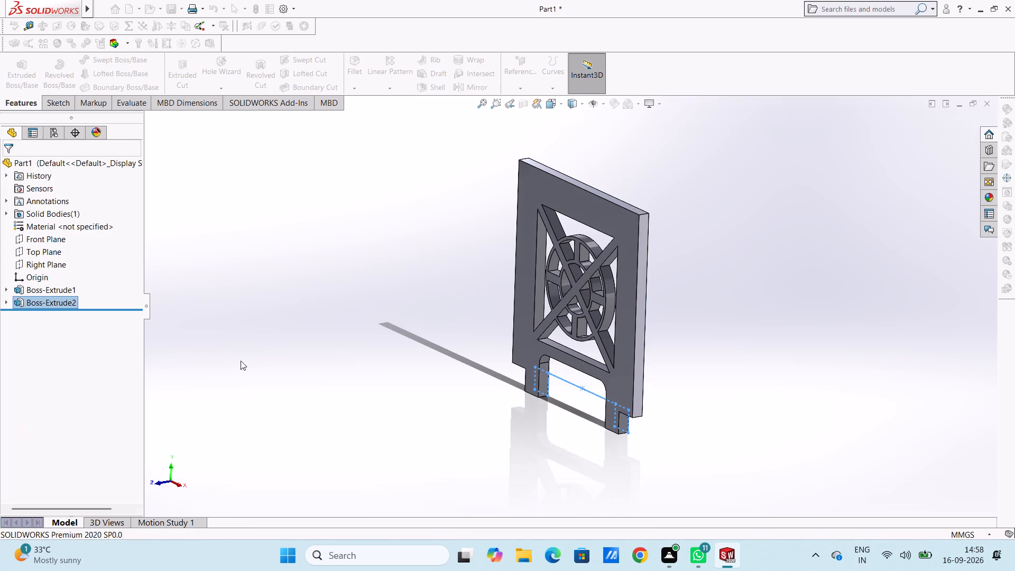
left_click(304, 327)
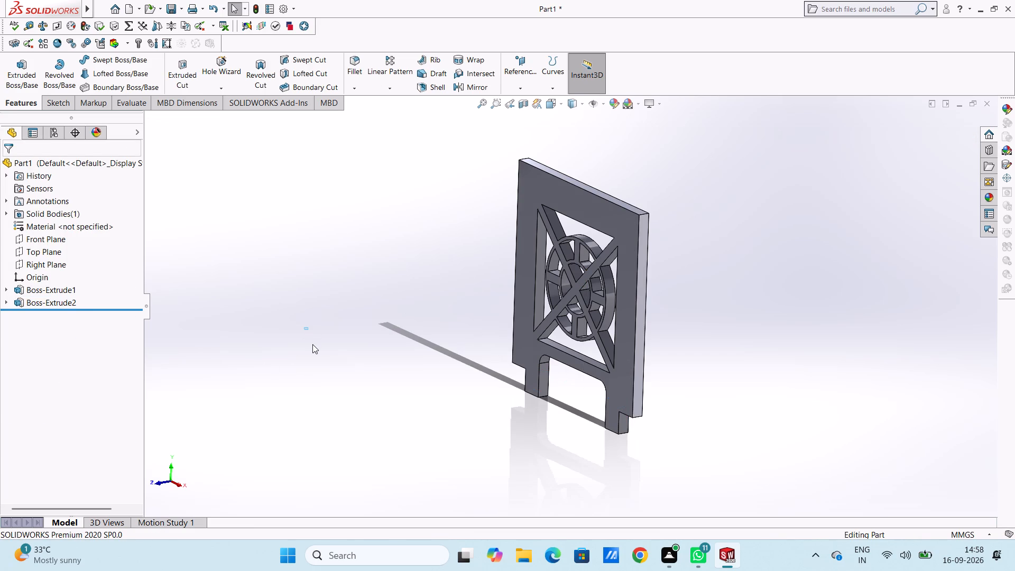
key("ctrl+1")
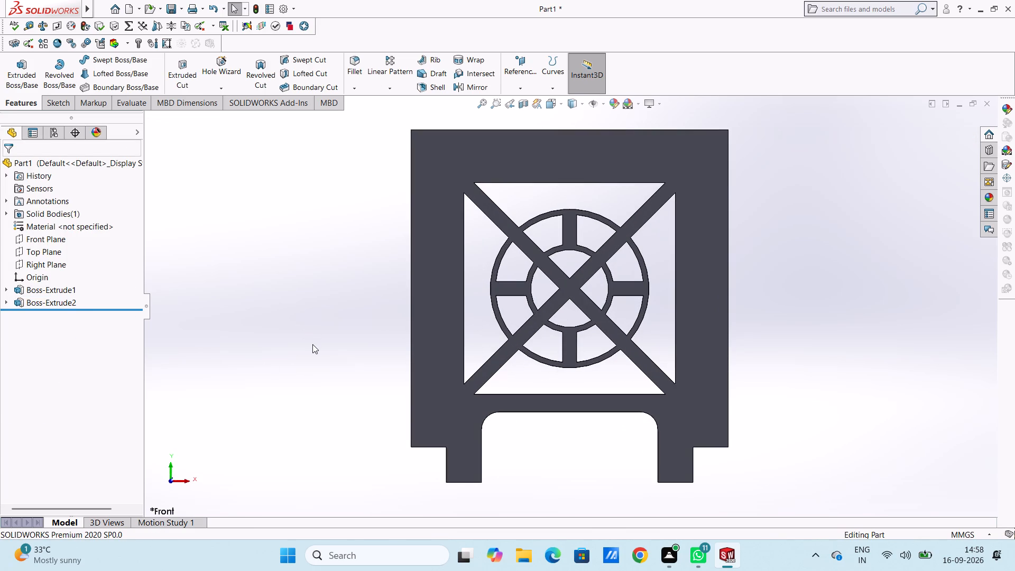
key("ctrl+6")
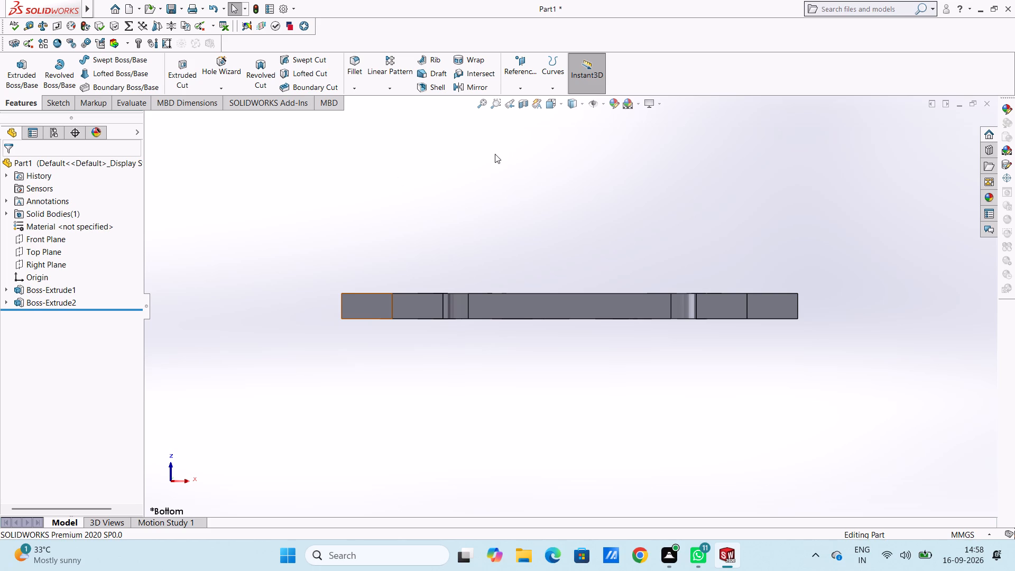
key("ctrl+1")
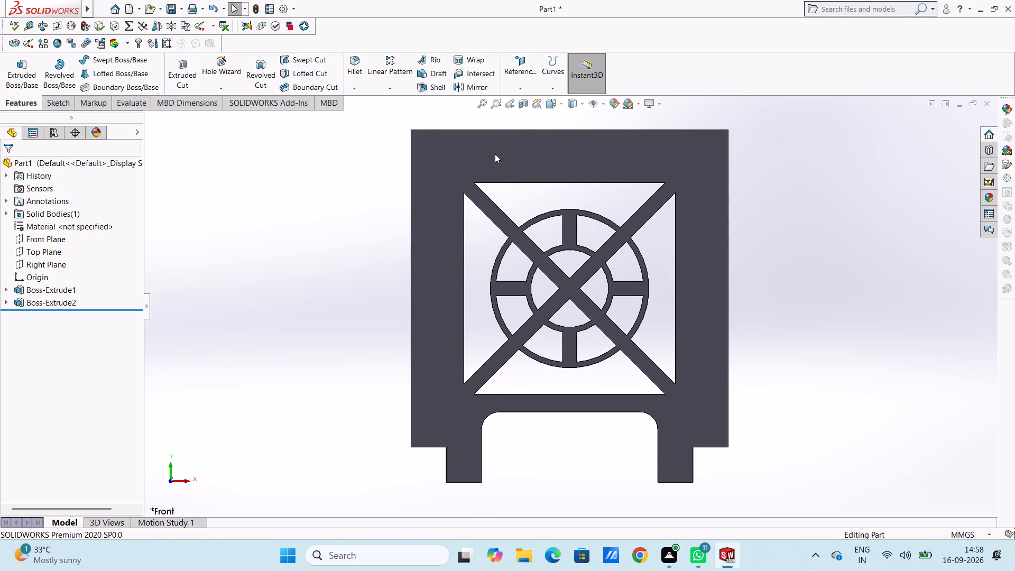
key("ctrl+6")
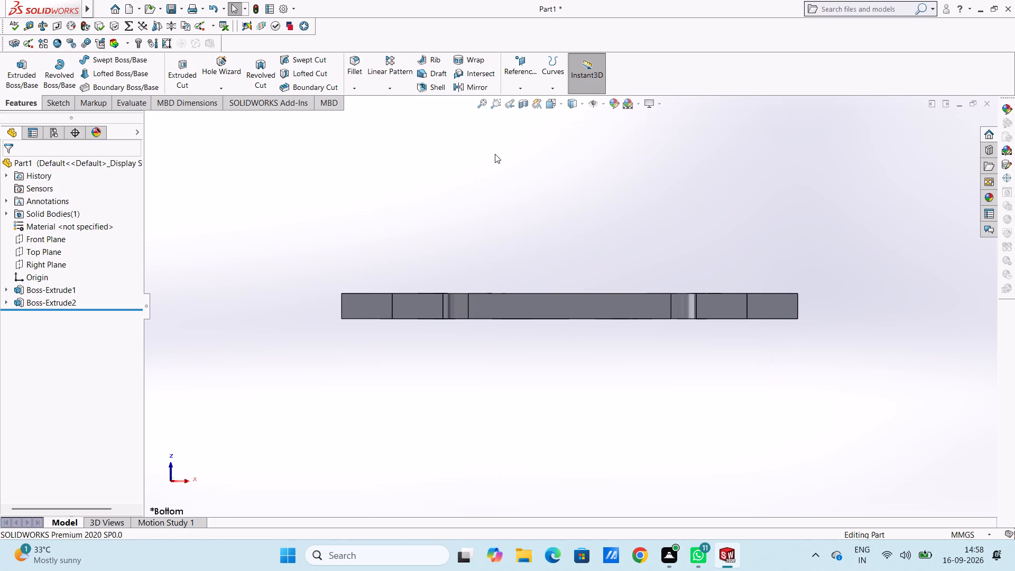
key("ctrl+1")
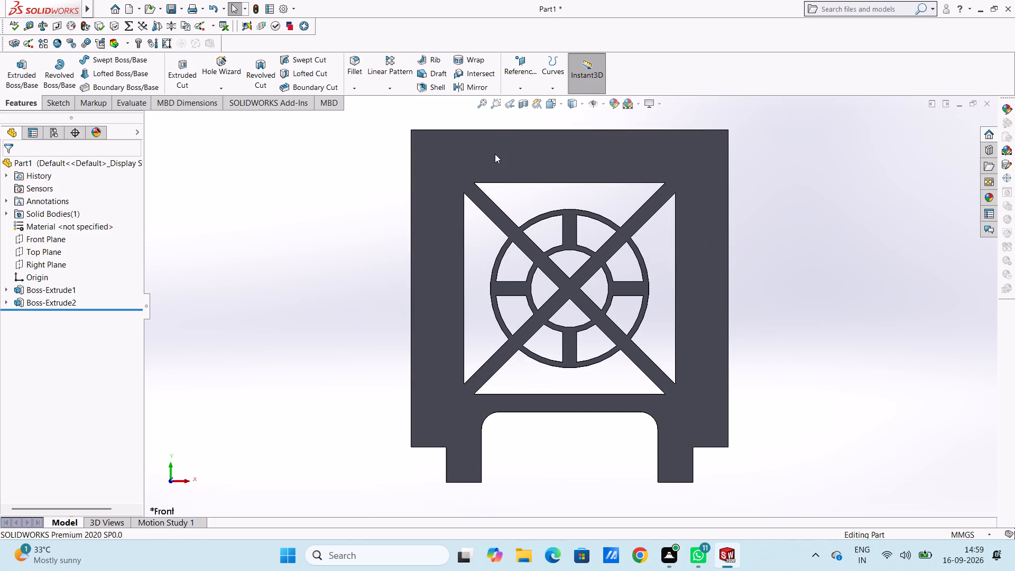
Sketch the base's outer outline on the negative-X foot's bottom face, 30 mm deep and 70 mm wide, ending along the other foot's edge.
key("ctrl+6")
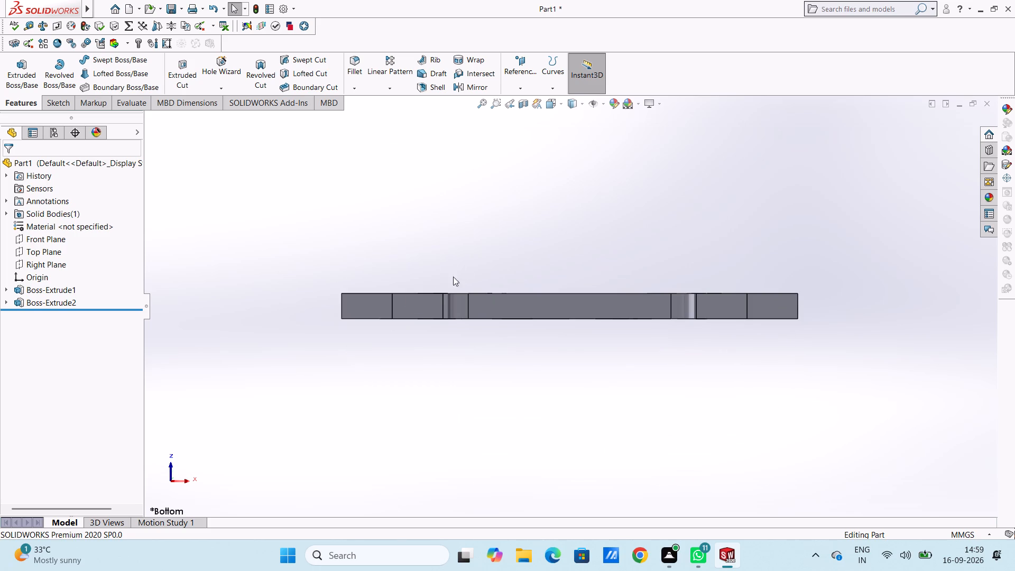
left_click(414, 304)
left_click(462, 278)
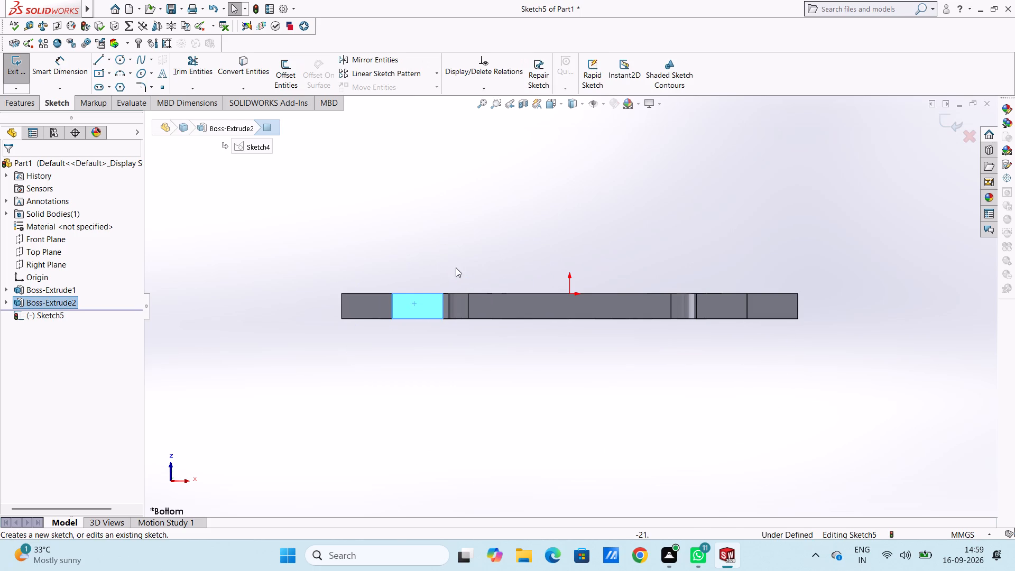
left_click(428, 251)
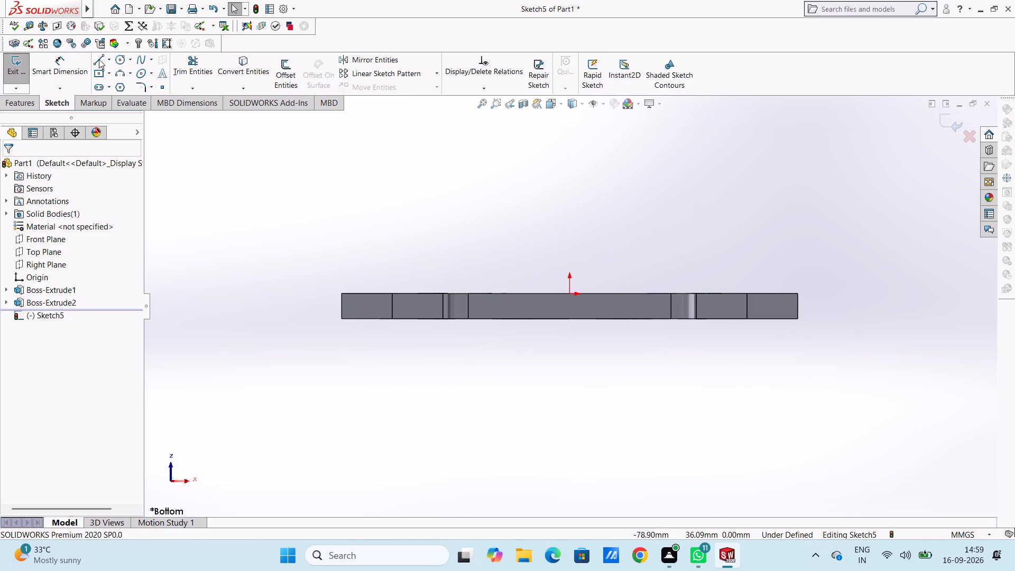
left_click(99, 58)
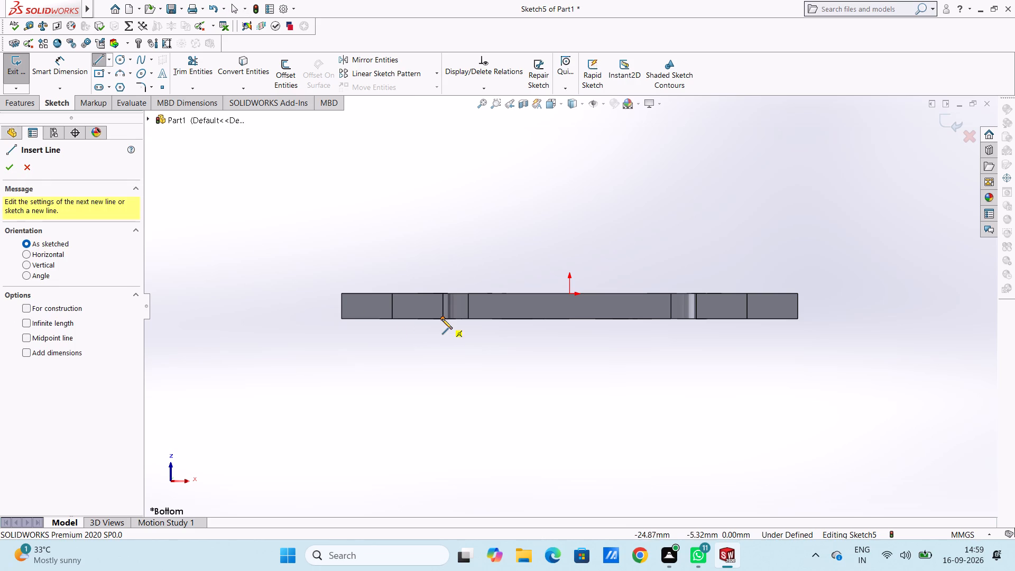
left_click(442, 321)
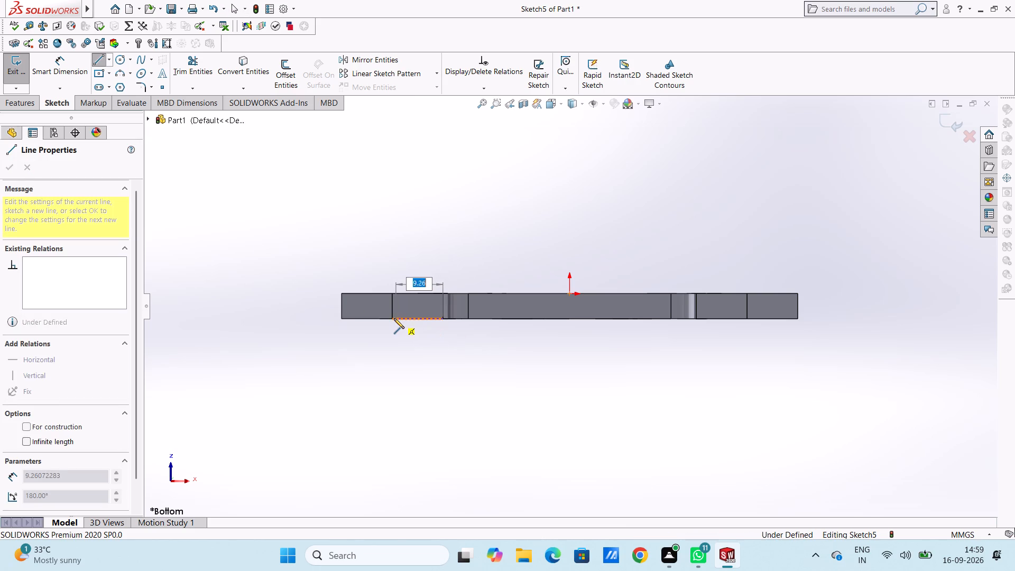
left_click(390, 319)
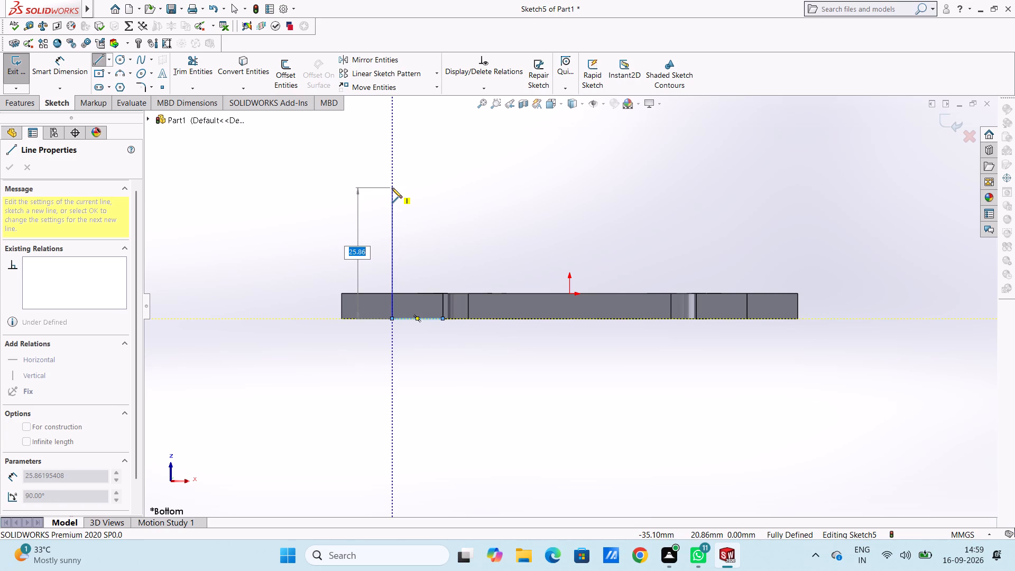
type("30")
key("Return")
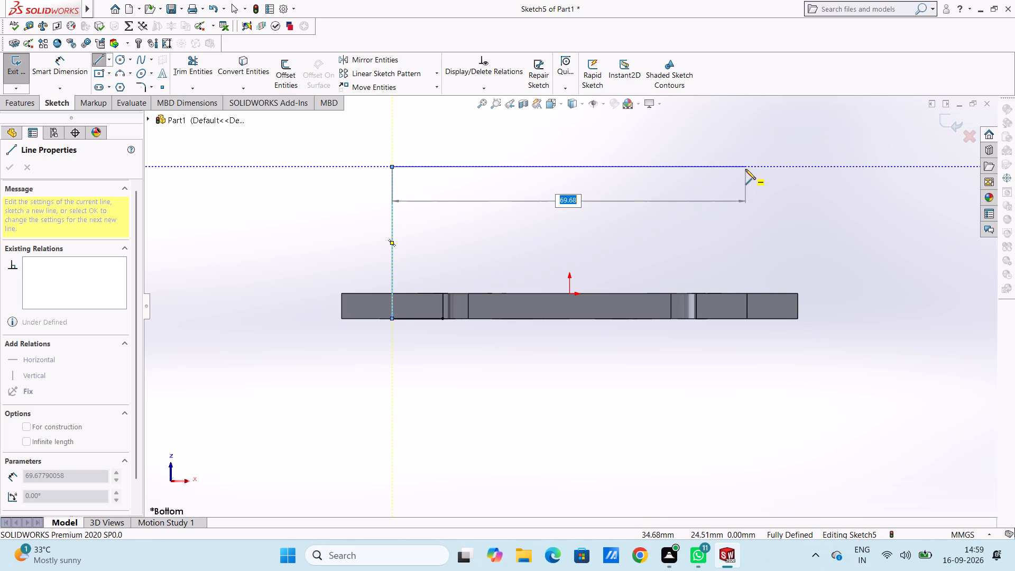
type("70")
key("Return")
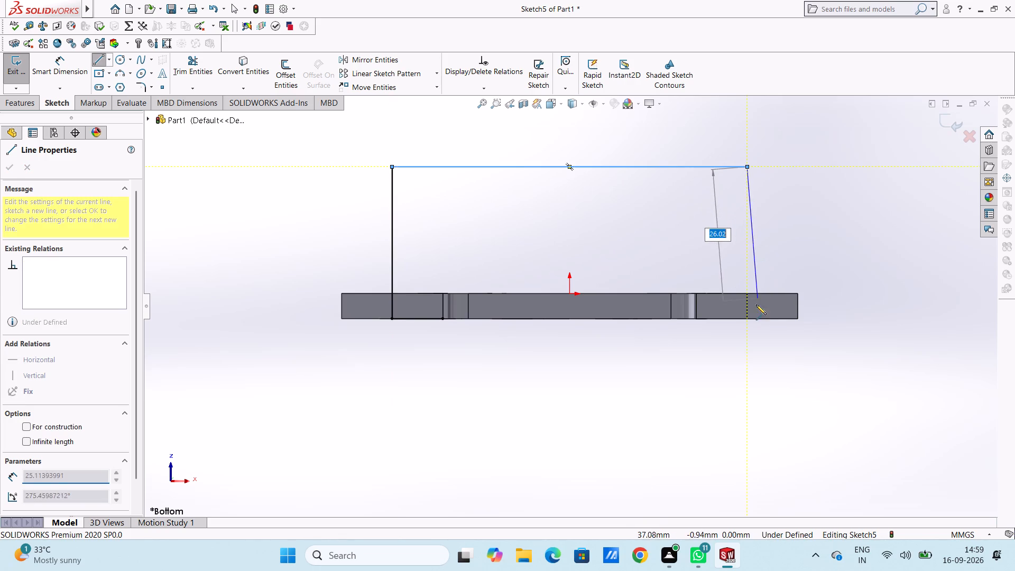
left_click(748, 317)
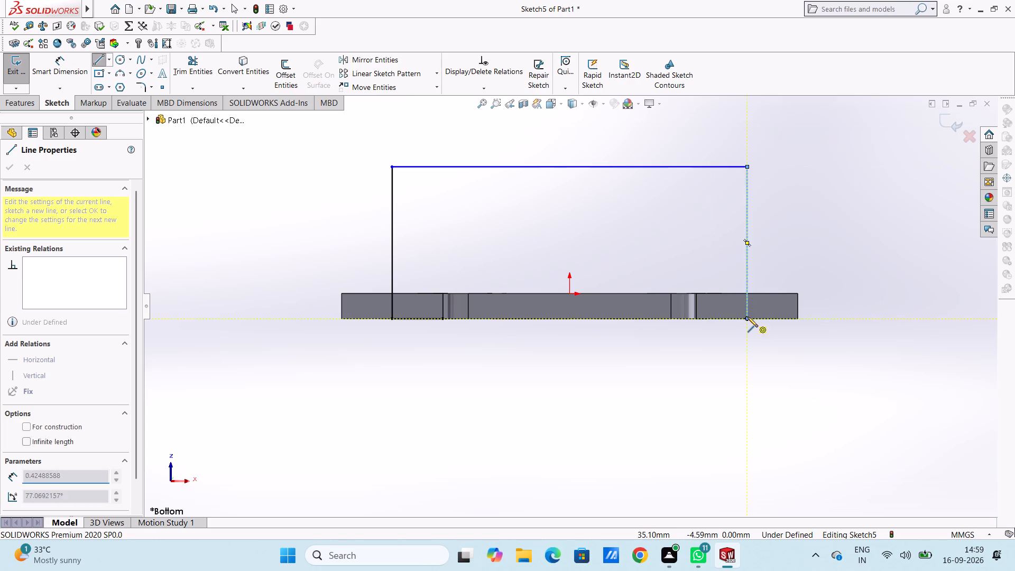
left_click(697, 320)
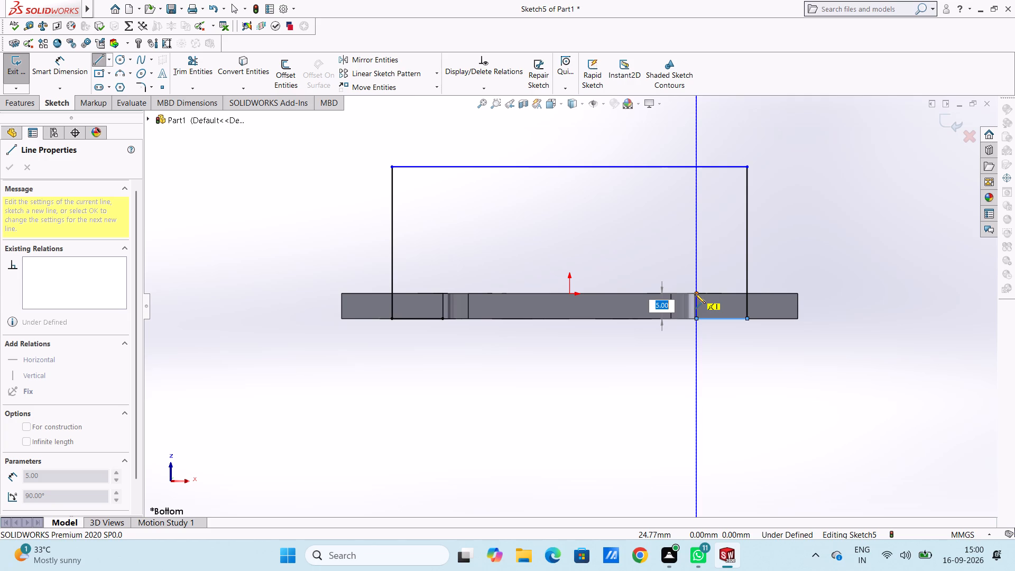
Close the U-shaped profile with inner lines: across the 5 mm foot thickness, 10 mm beyond it, 50 mm across, and back to the start corner.
left_click(695, 293)
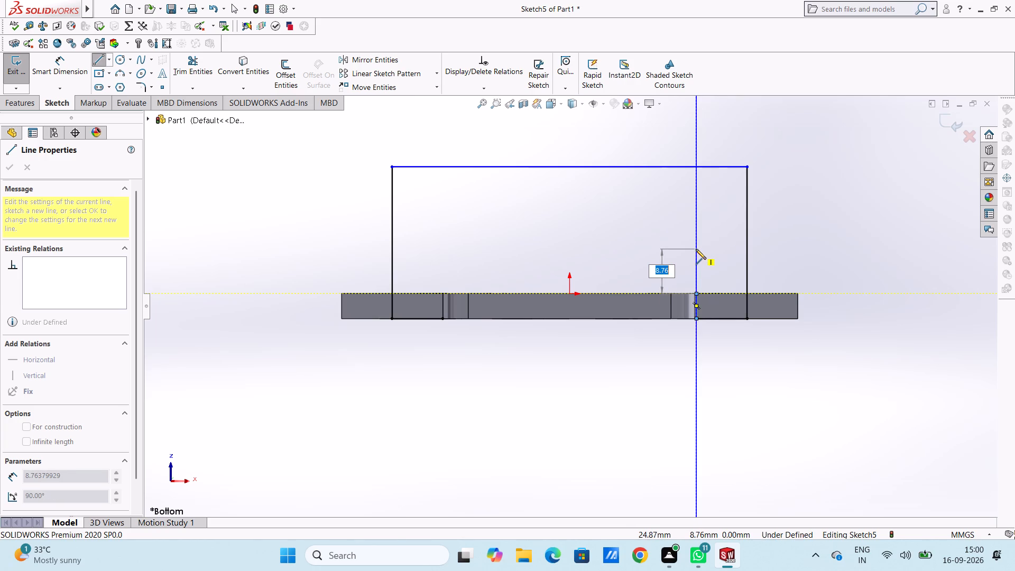
type("10")
key("Return")
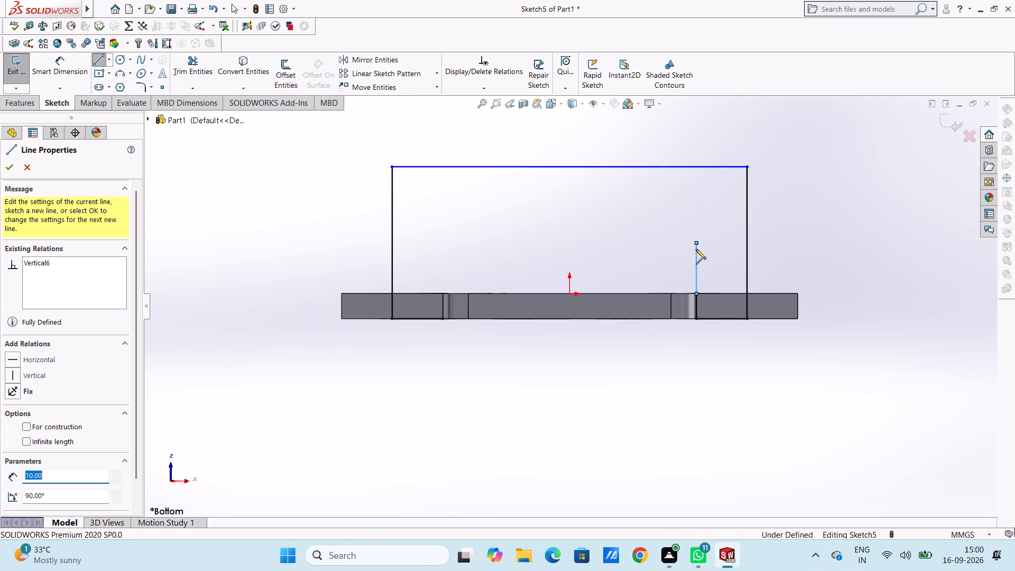
left_click(441, 244)
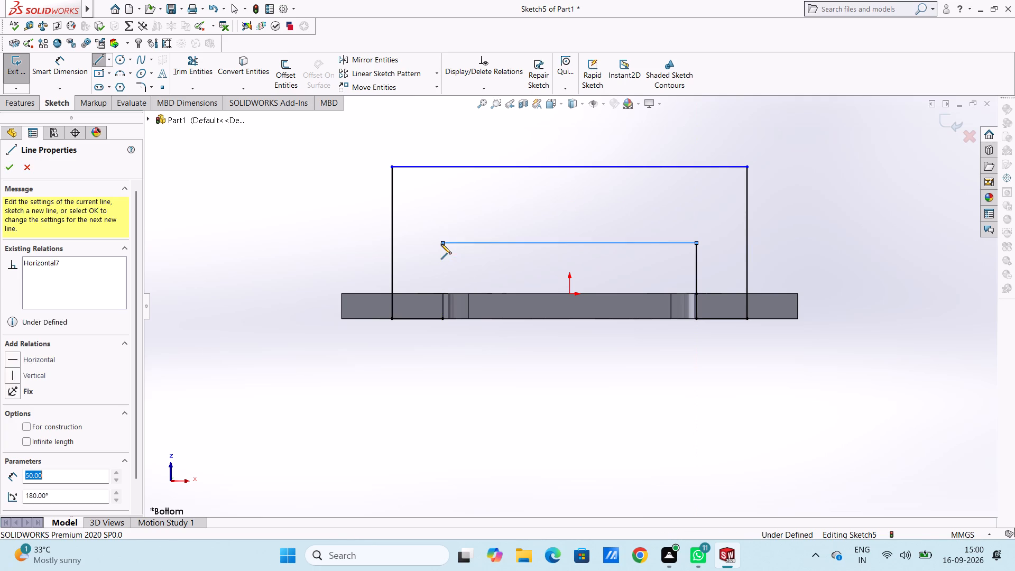
left_click(443, 319)
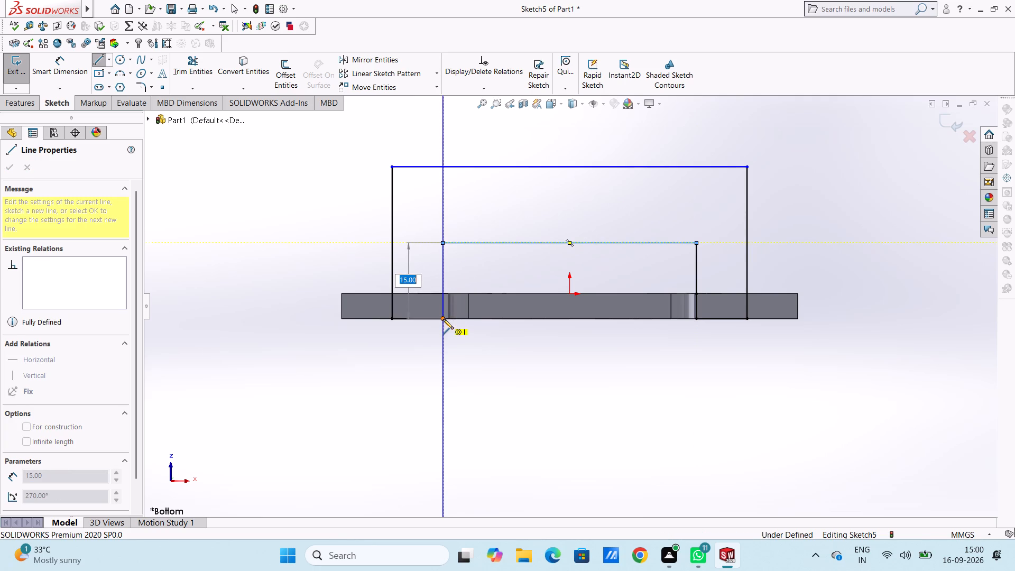
key("Escape")
key("Escape")
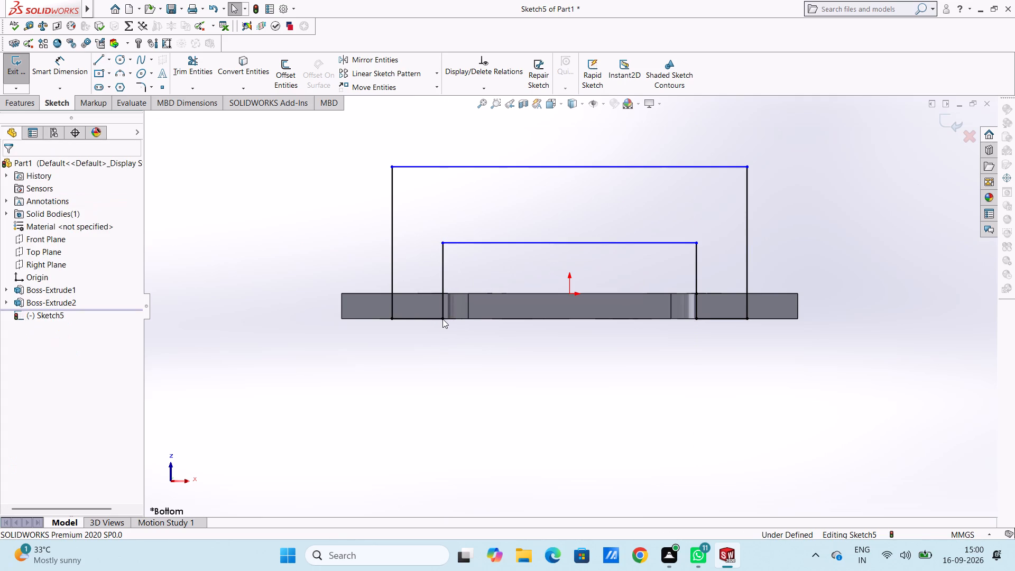
Examine the U-shaped base sketch against the frame and feet from the front, back and angled views.
key("ctrl+1")
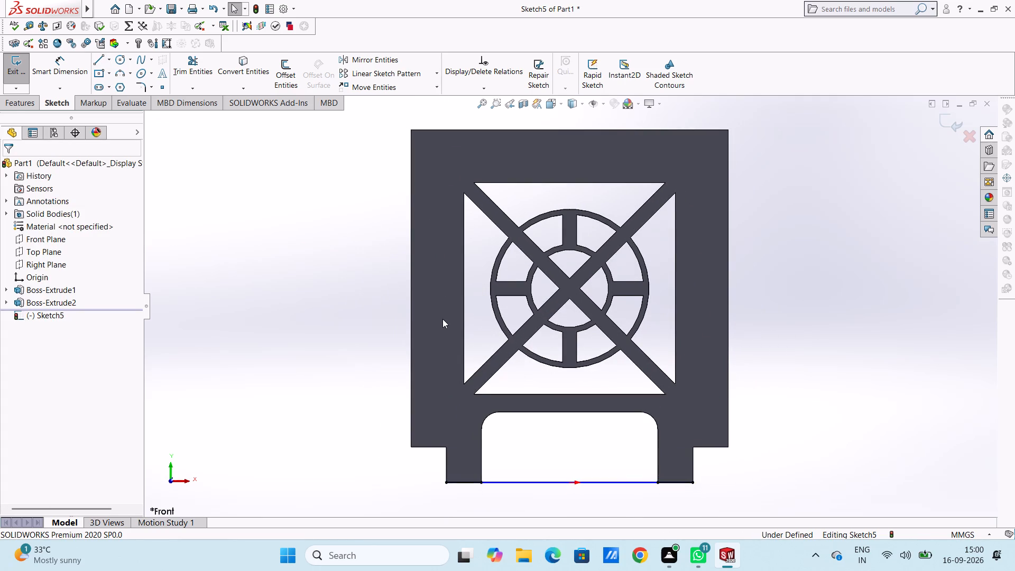
scroll(442, 319, "down", 1)
scroll(516, 381, "up", 3)
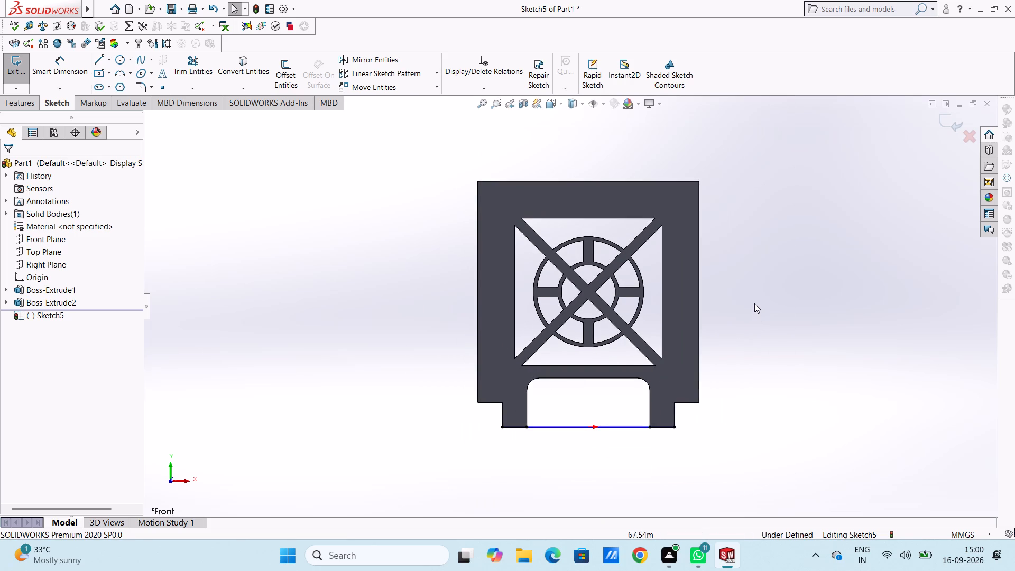
middle_click_drag(754, 303, 576, 403)
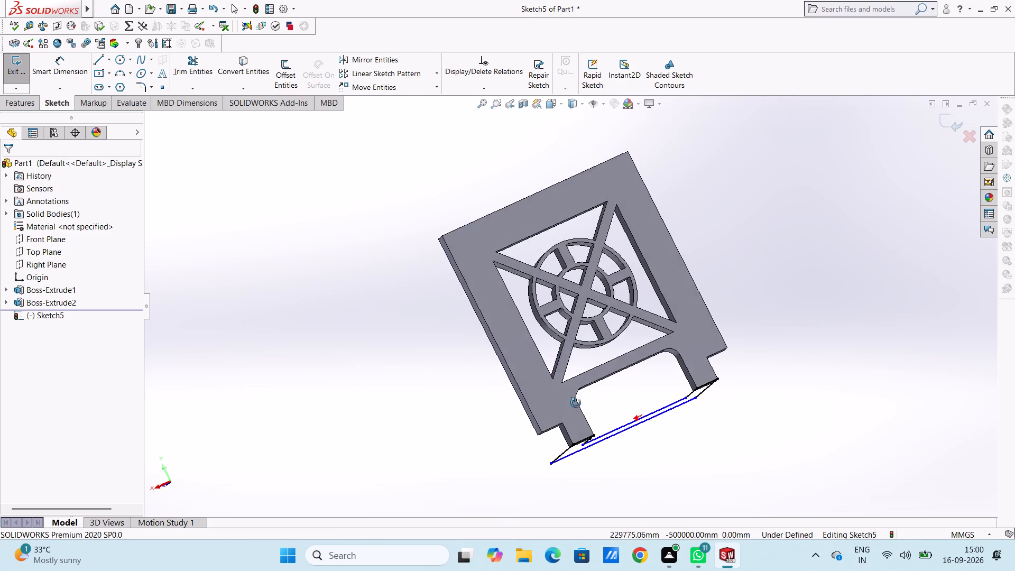
middle_click_drag(576, 403, 576, 465)
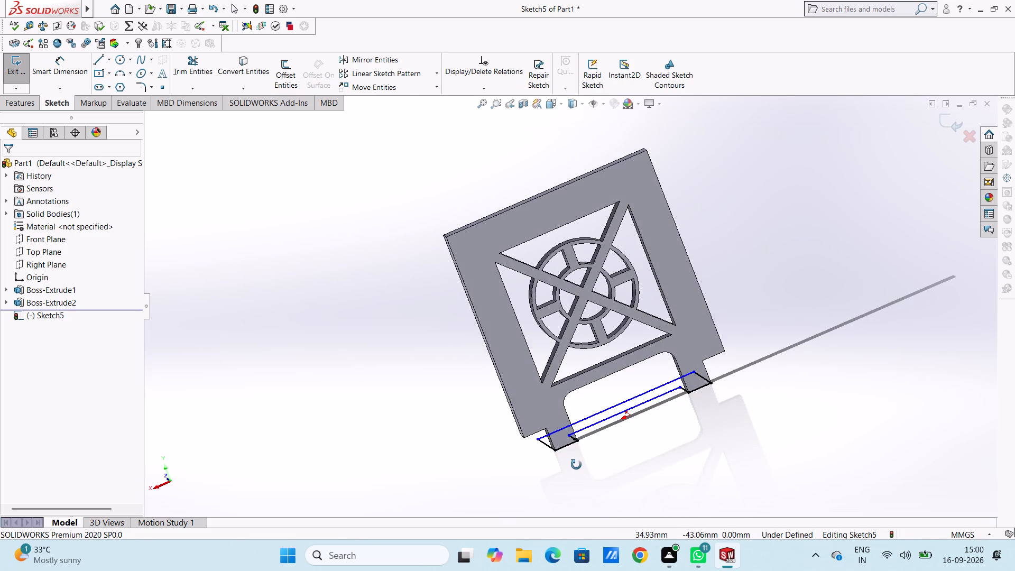
middle_click_drag(576, 465, 714, 454)
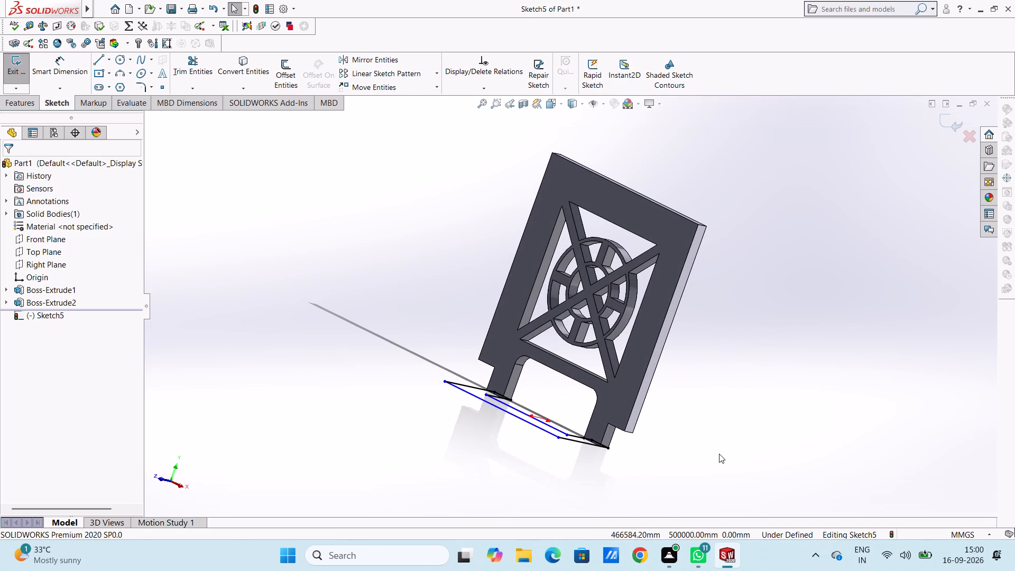
key("ctrl+1")
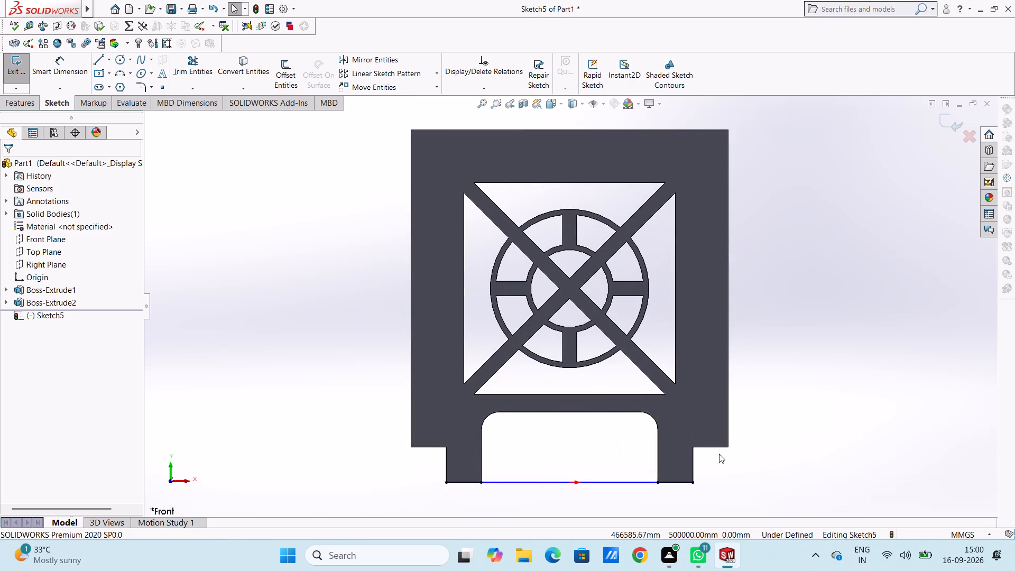
key("ctrl+2")
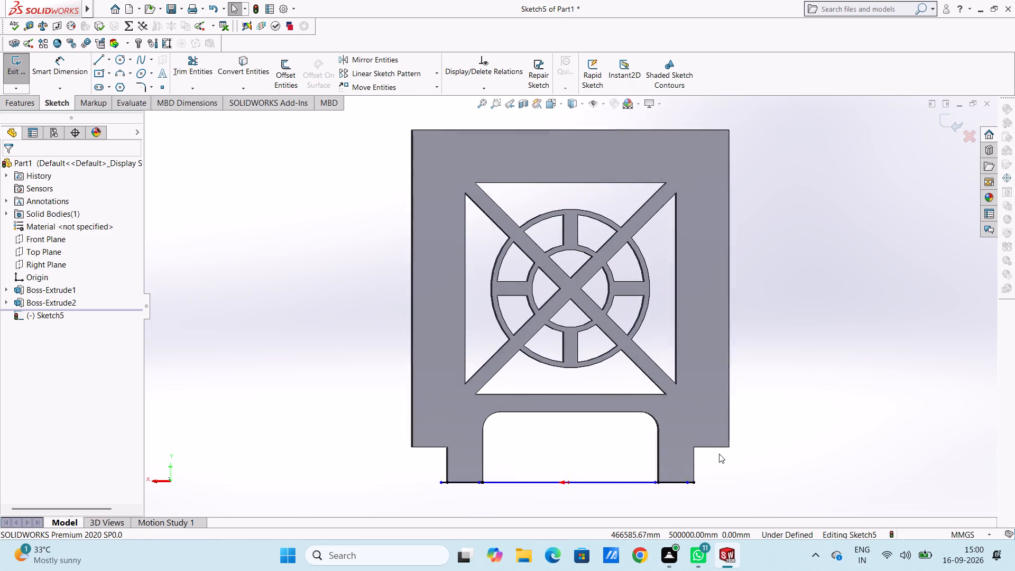
key("ctrl+1")
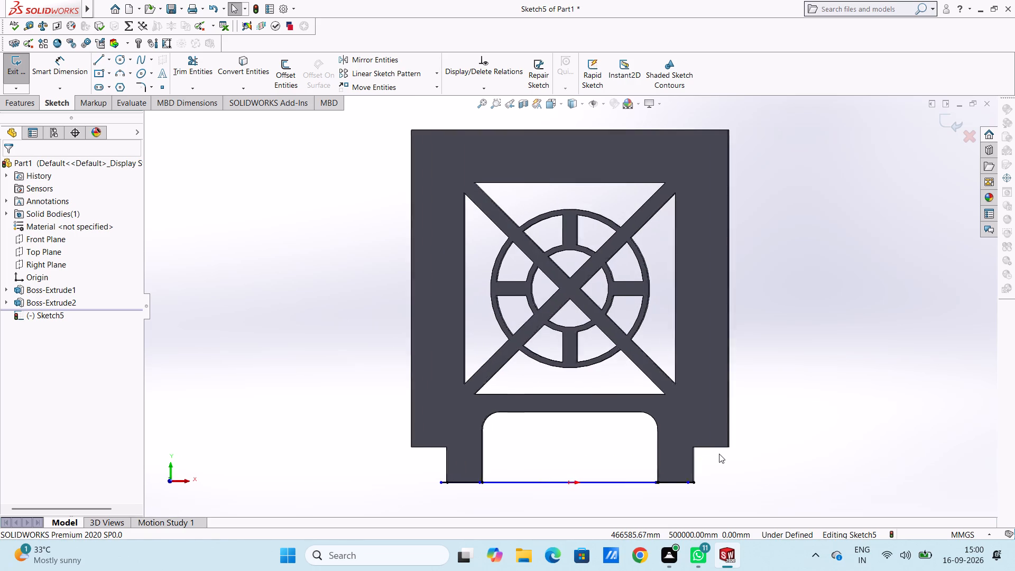
scroll(618, 417, "up", 1)
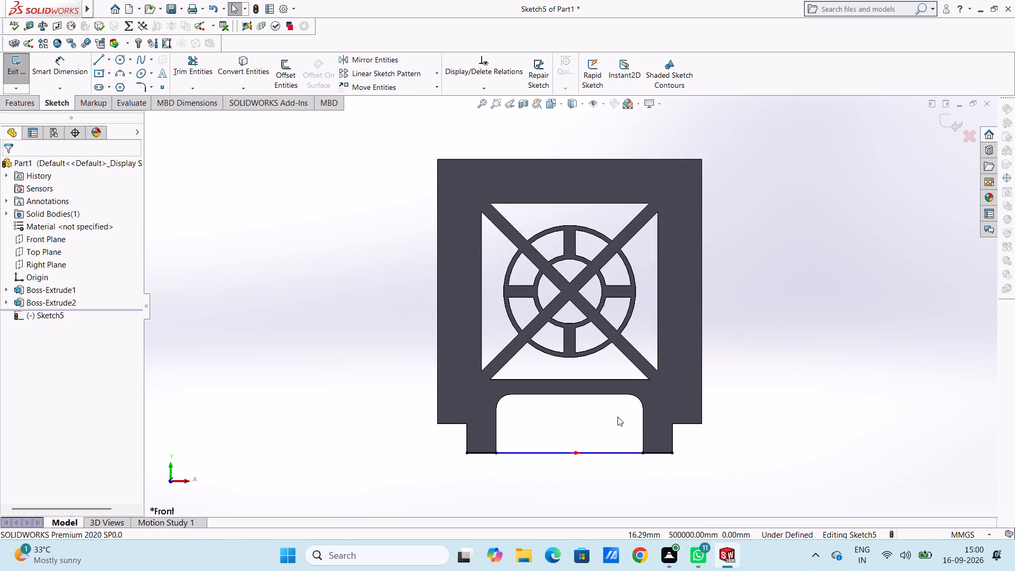
Extrude the U-shaped base profile 5 mm blind with the direction reversed toward the frame, merged with the body.
middle_click_drag(775, 300, 708, 398)
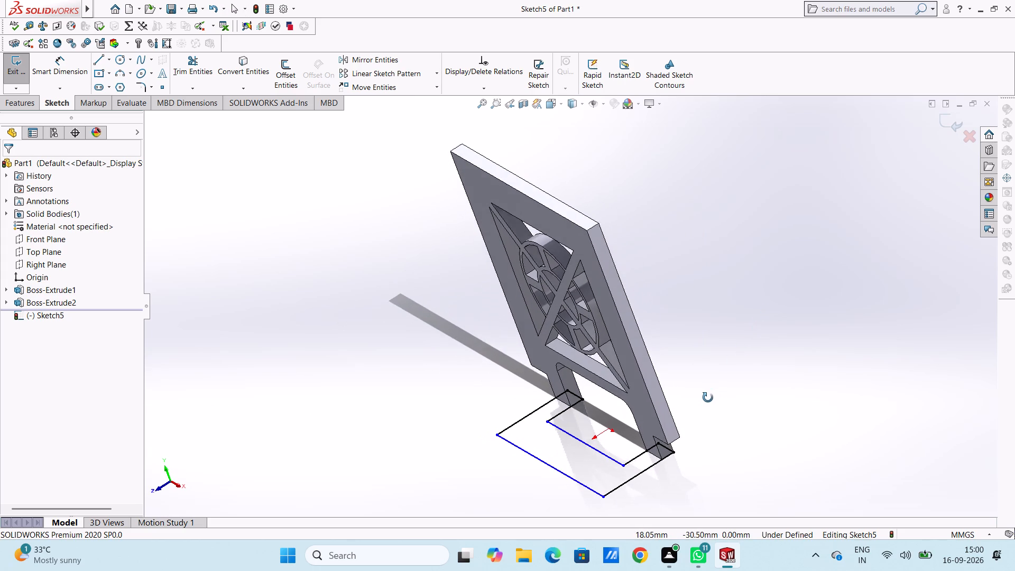
middle_click_drag(708, 398, 708, 397)
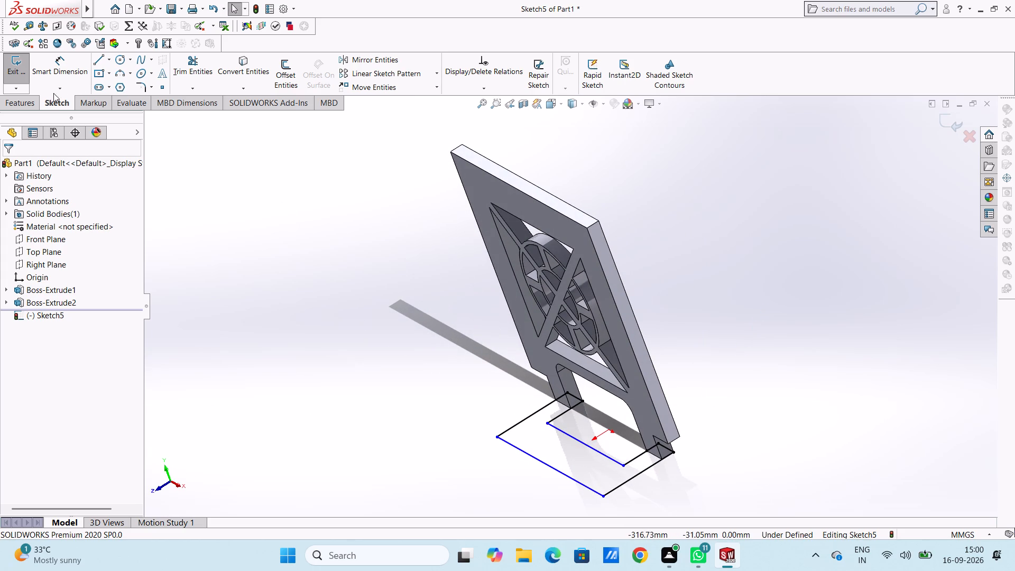
left_click(25, 101)
left_click(22, 67)
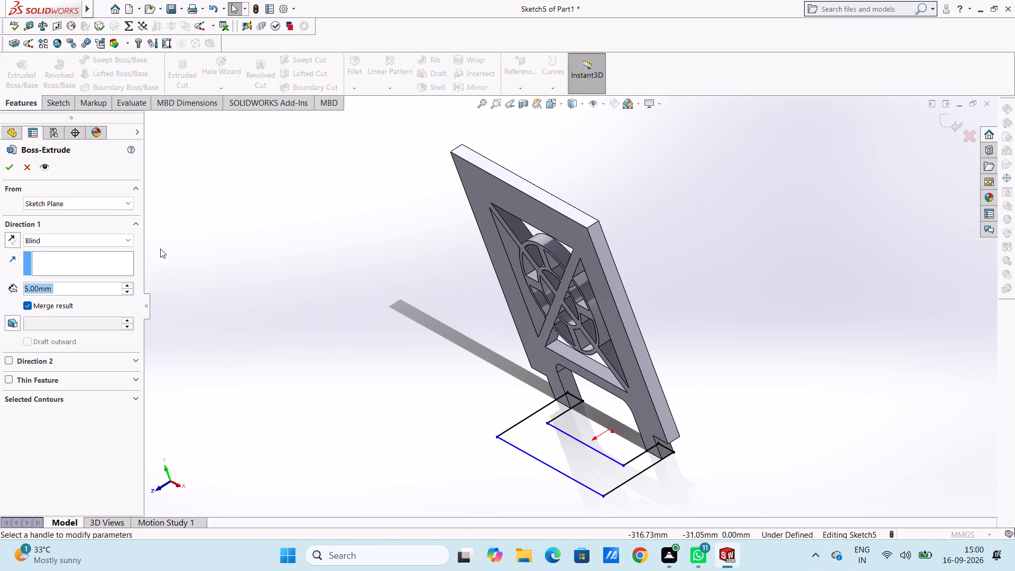
left_click(12, 237)
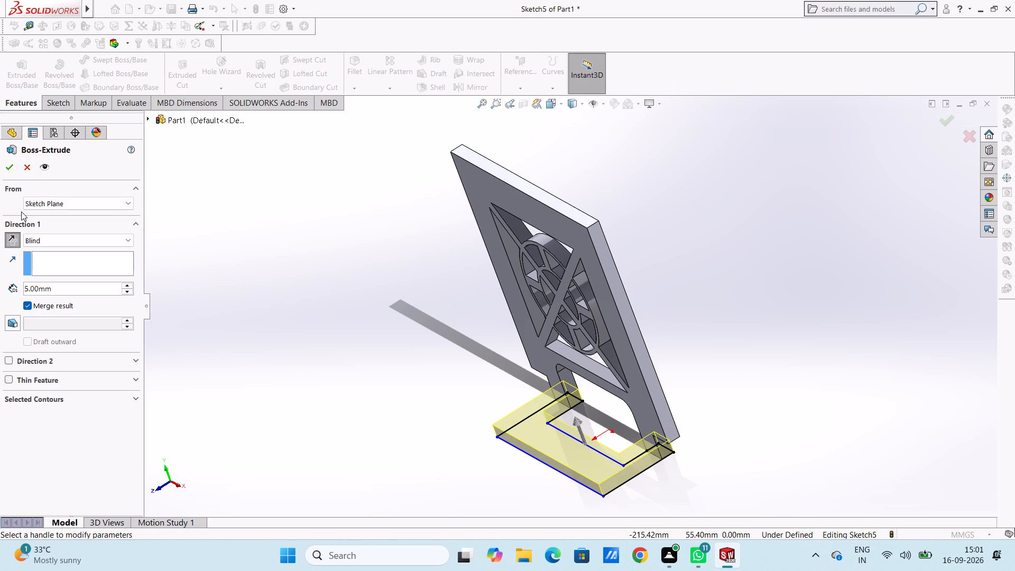
left_click(13, 165)
left_click(317, 346)
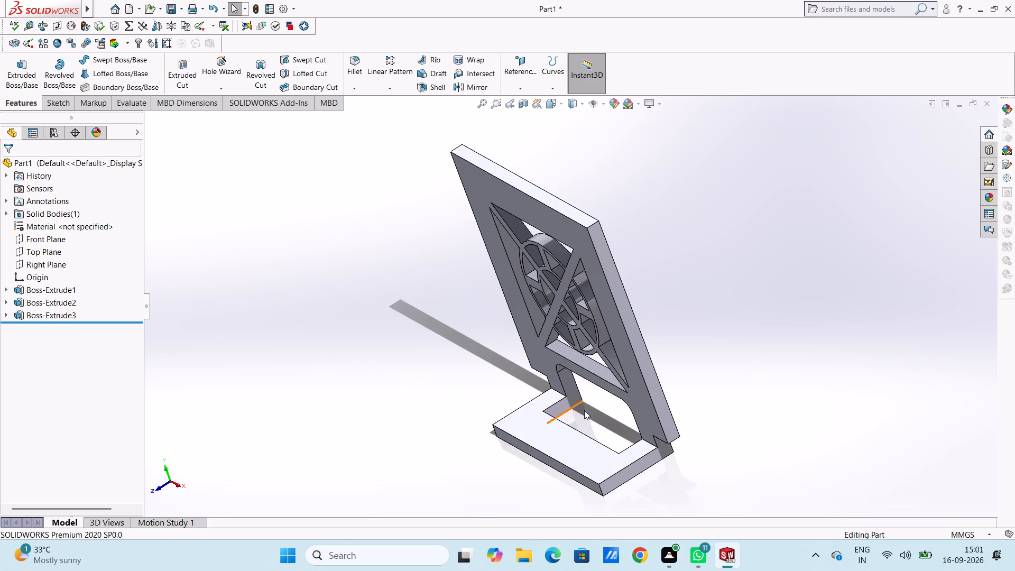
Fillet the inner edge where the negative-X foot meets the base with a symmetric 10 mm radius.
scroll(592, 416, "up", 2)
scroll(598, 393, "down", 4)
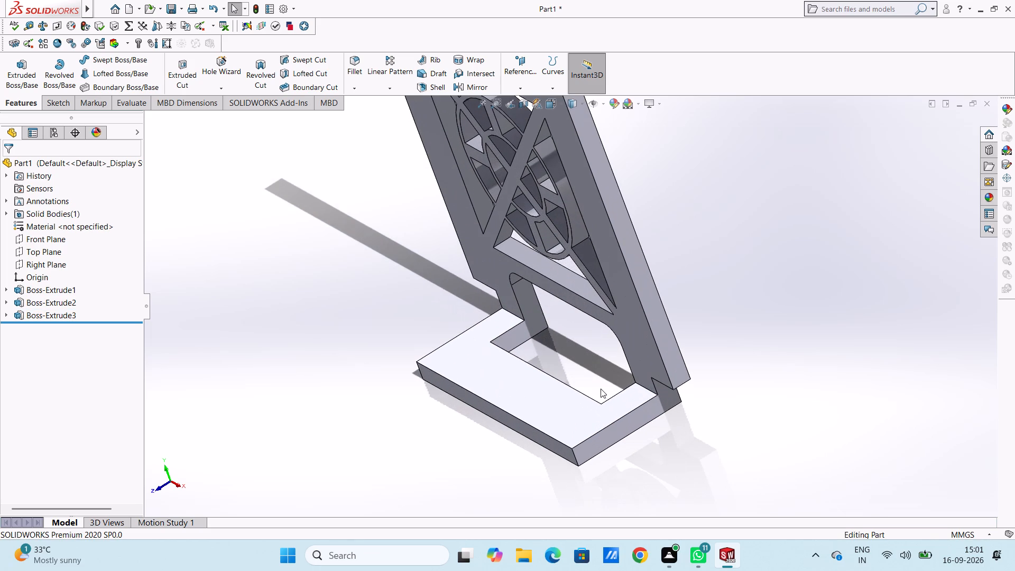
left_click(350, 60)
left_click(510, 311)
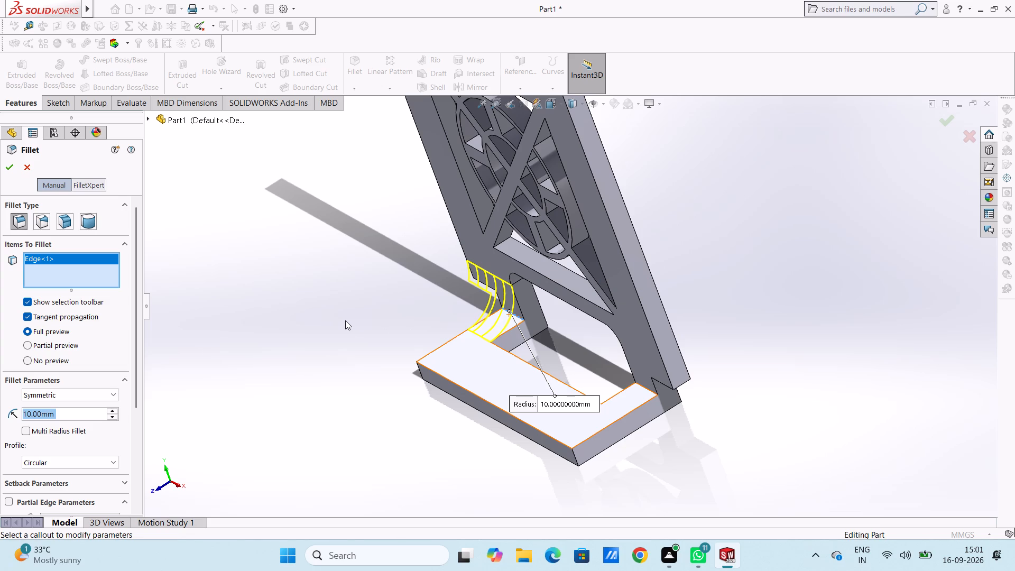
middle_click_drag(276, 292, 318, 312)
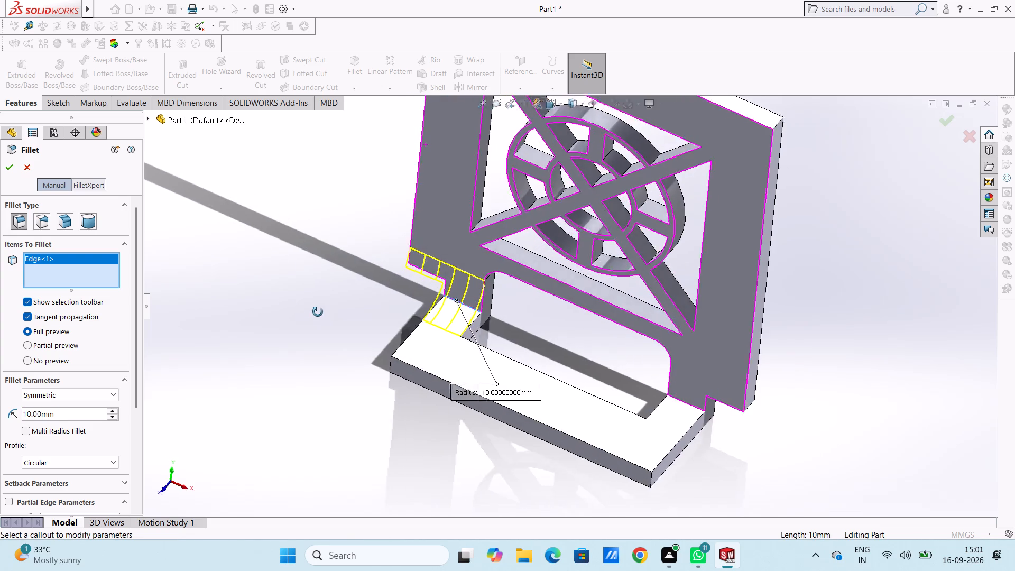
middle_click_drag(318, 312, 333, 258)
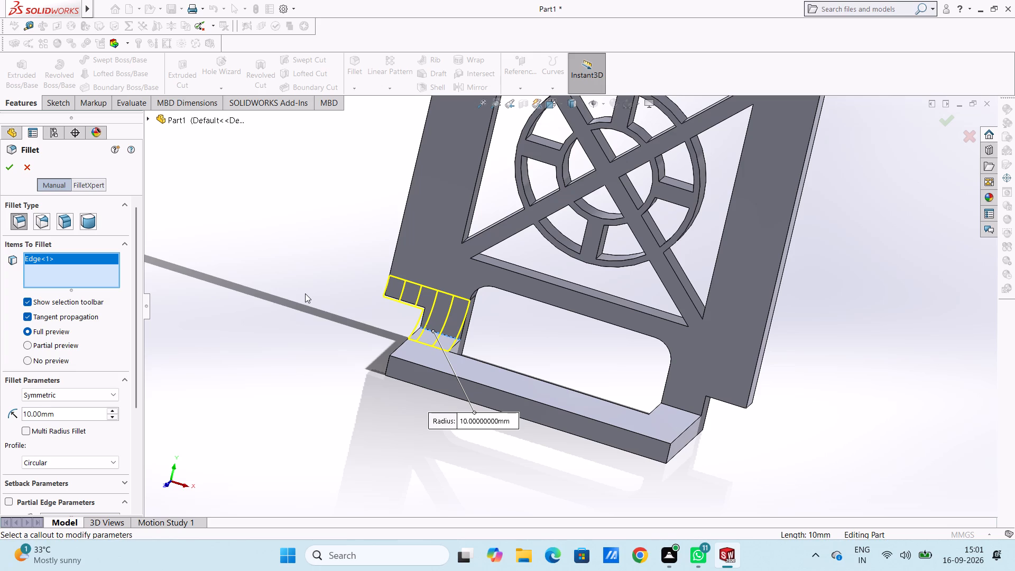
left_click(4, 166)
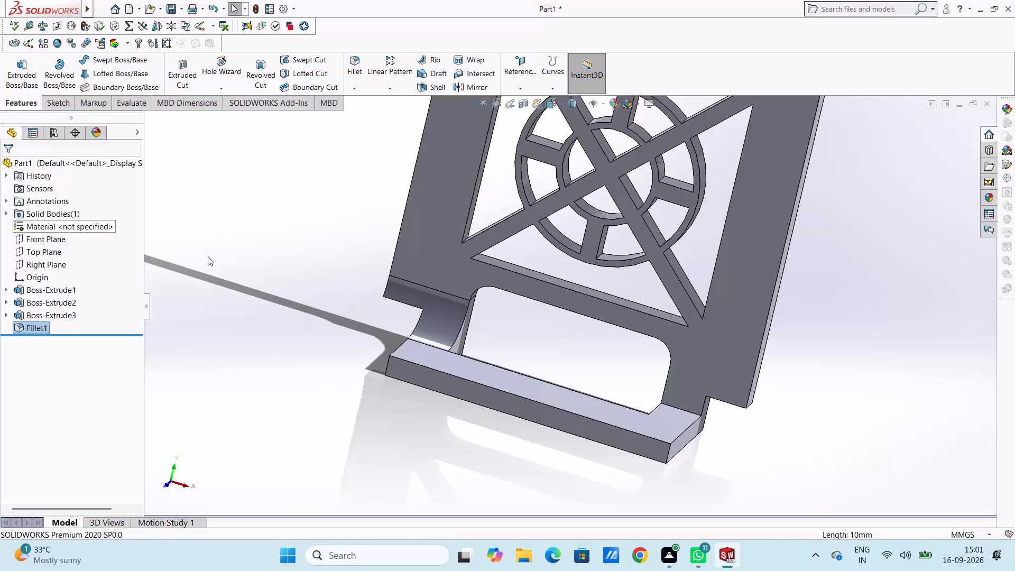
Fillet the inner edge where the positive-X foot meets the base with a symmetric 10 mm radius.
left_click(686, 411)
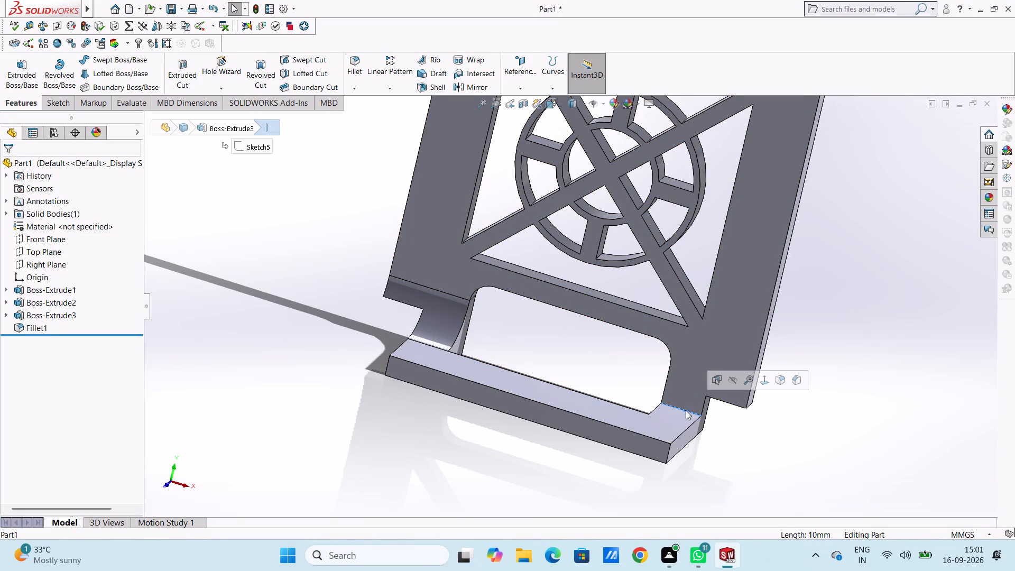
left_click(348, 65)
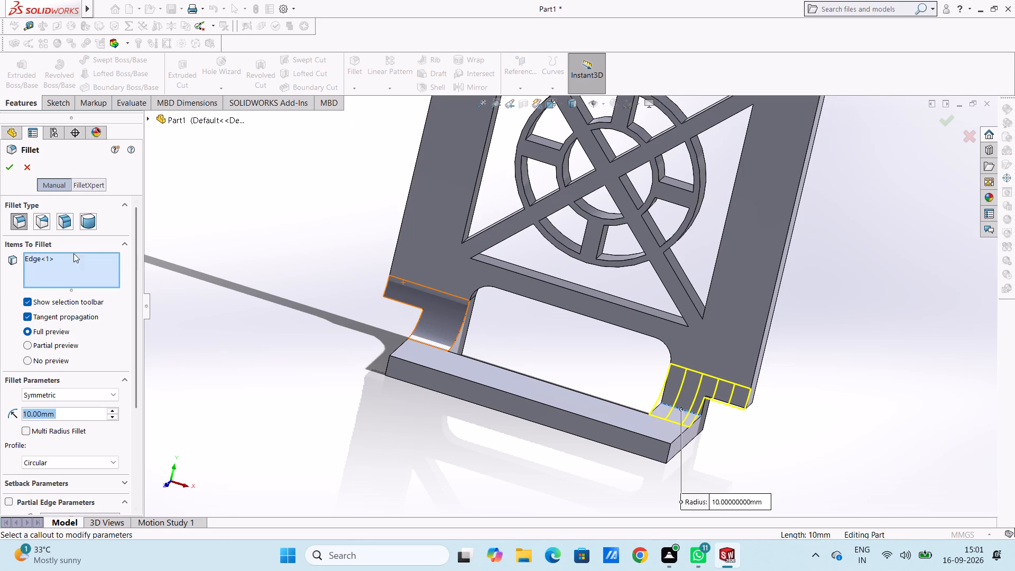
left_click(7, 167)
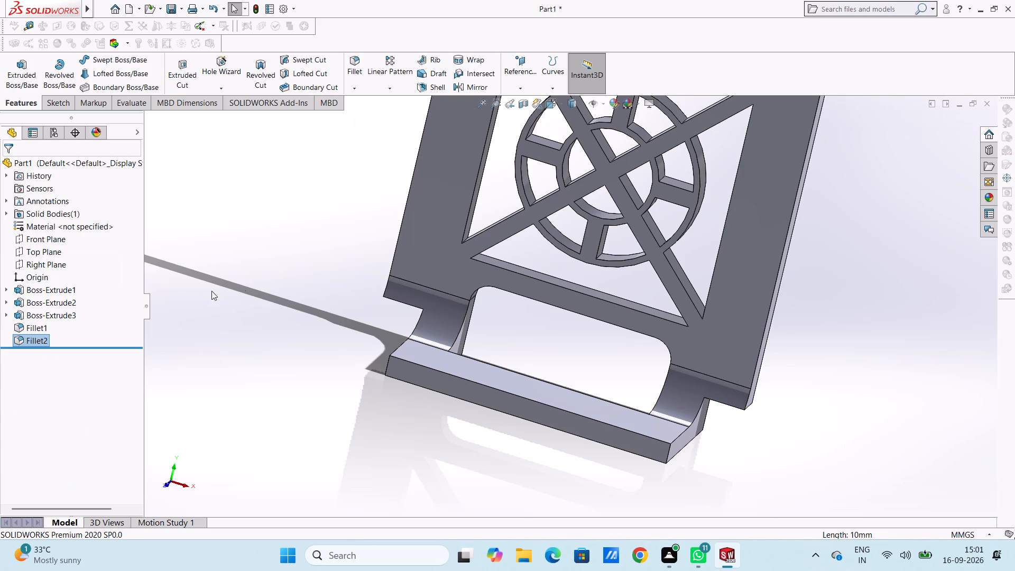
Round the outer rear bottom edge of each foot, where it meets the base, with two separate symmetric 10 mm fillets.
middle_click_drag(274, 251, 239, 287)
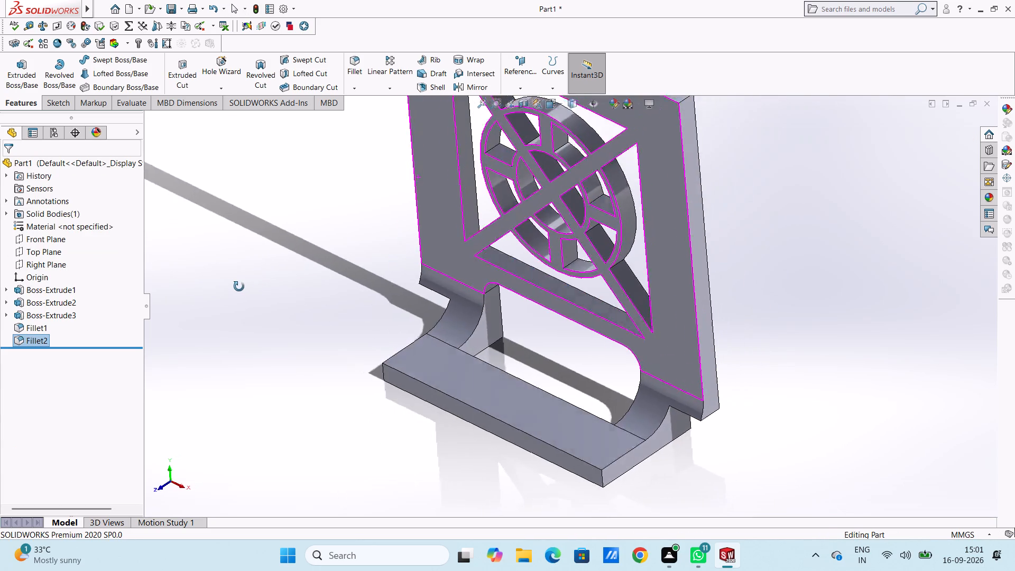
middle_click_drag(239, 287, 172, 247)
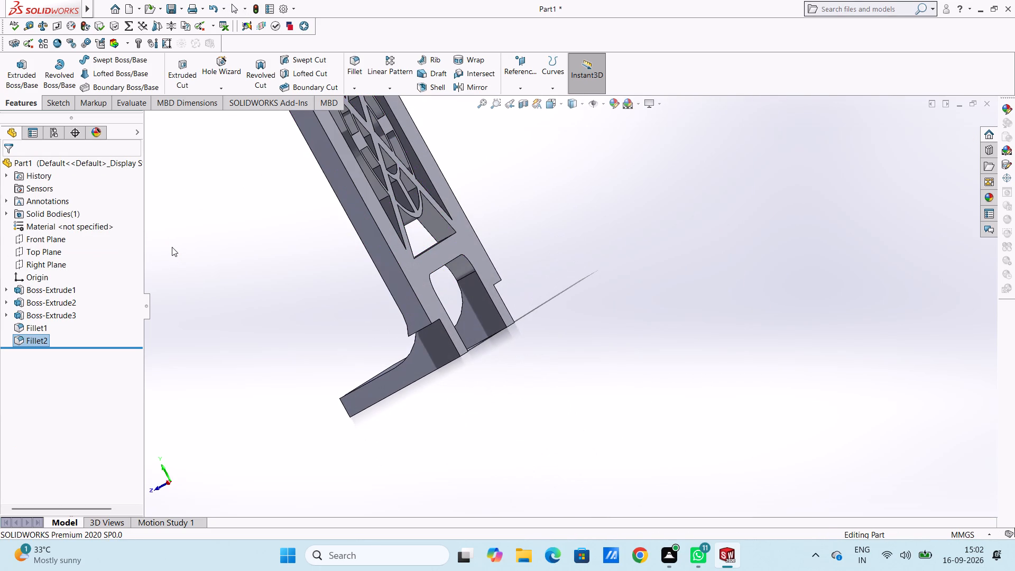
left_click(353, 62)
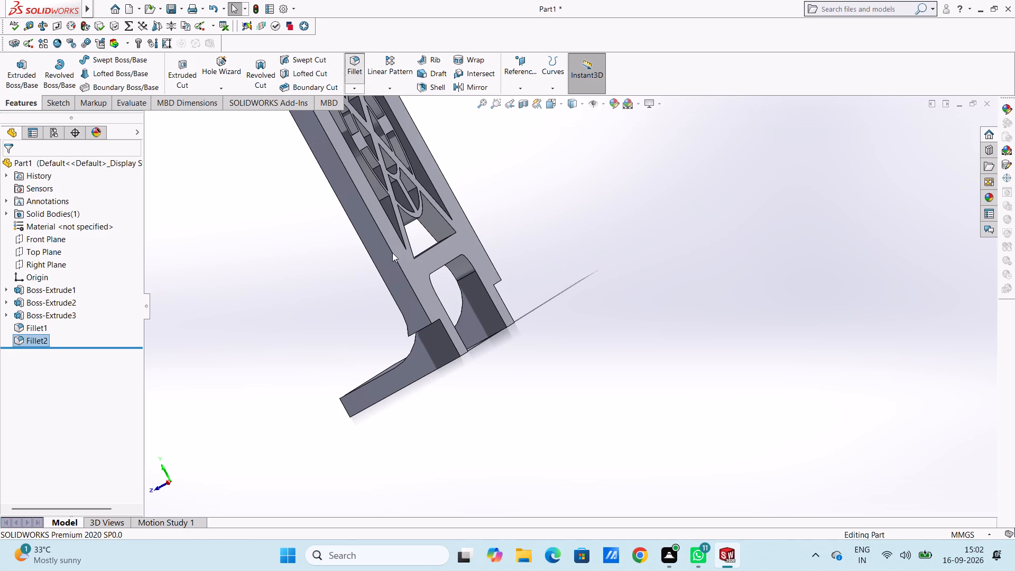
left_click(466, 354)
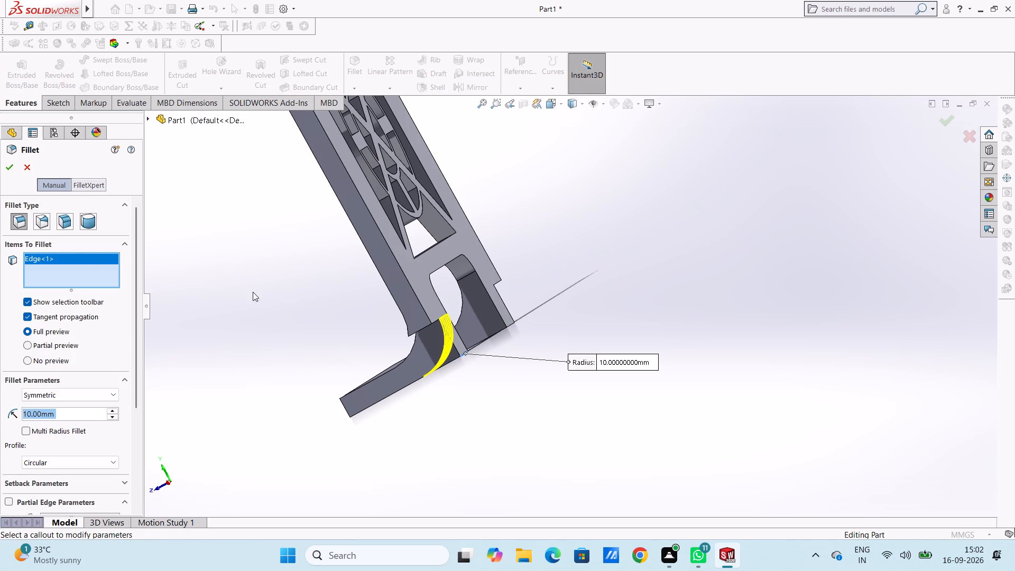
left_click(10, 164)
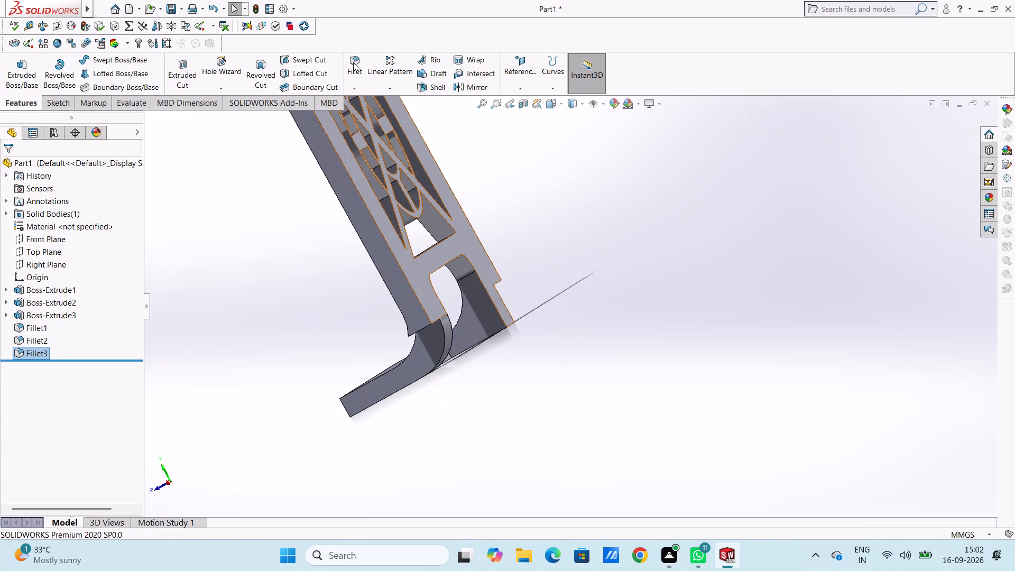
left_click(353, 62)
left_click(512, 325)
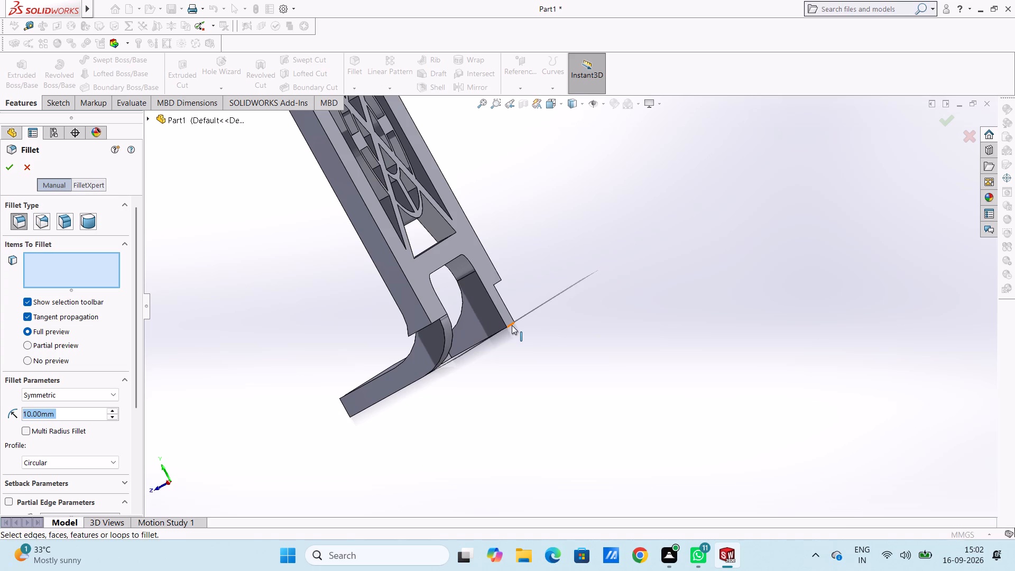
left_click(5, 170)
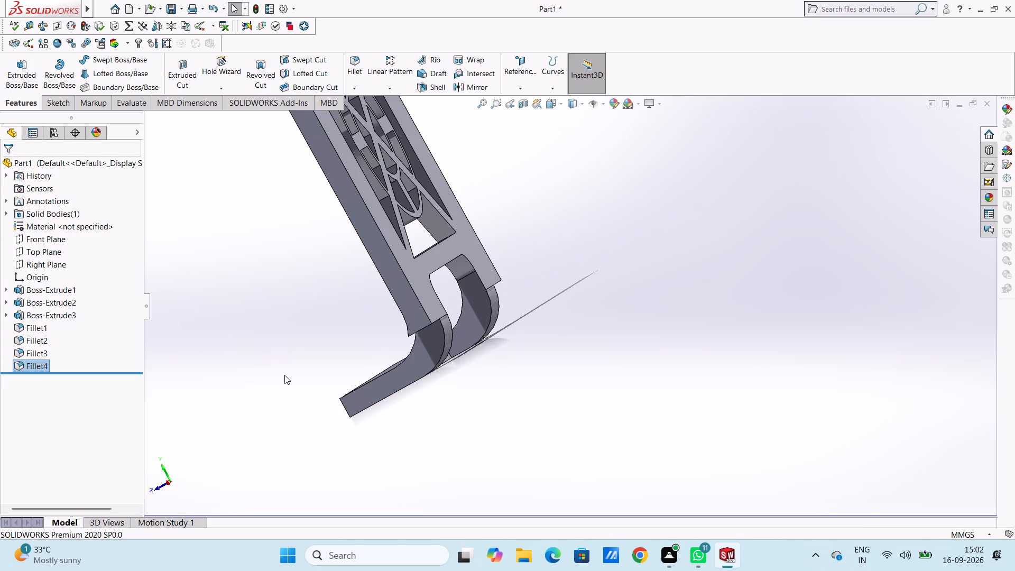
Fillet the two vertical front corner edges of the base together with a symmetric 5 mm radius.
key("ctrl+1")
key("ctrl+5")
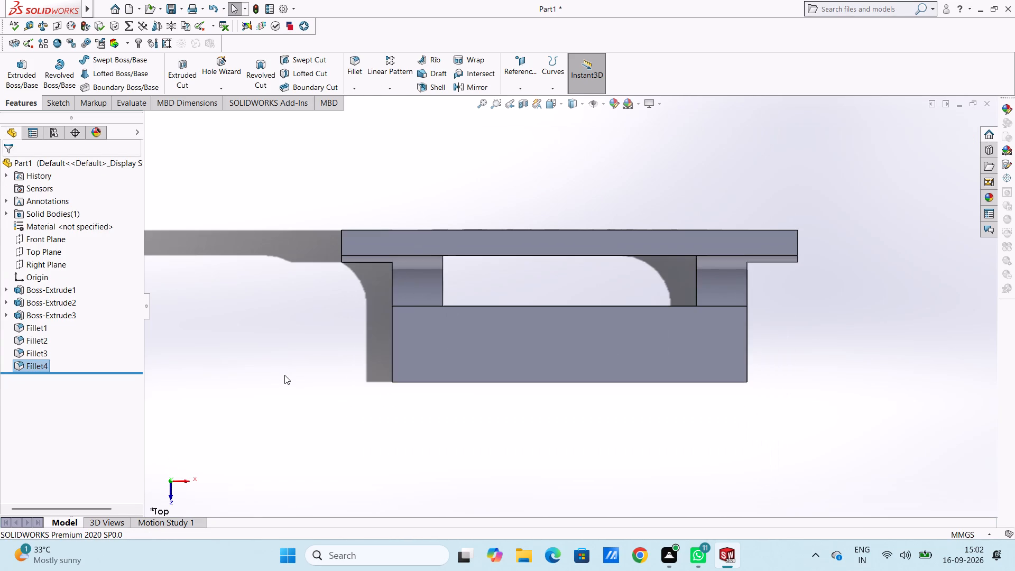
middle_click_drag(273, 351, 260, 281)
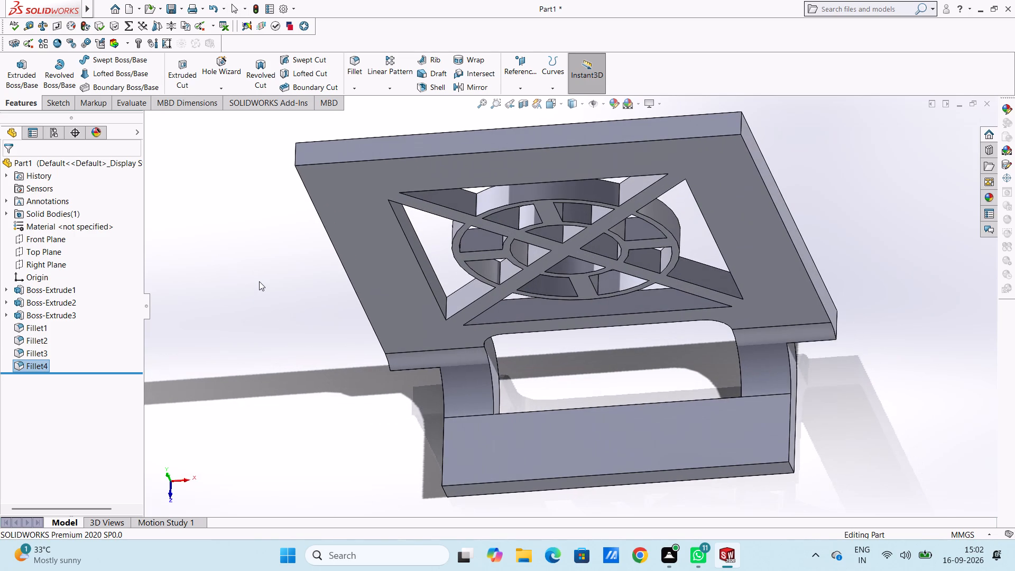
key("ctrl+7")
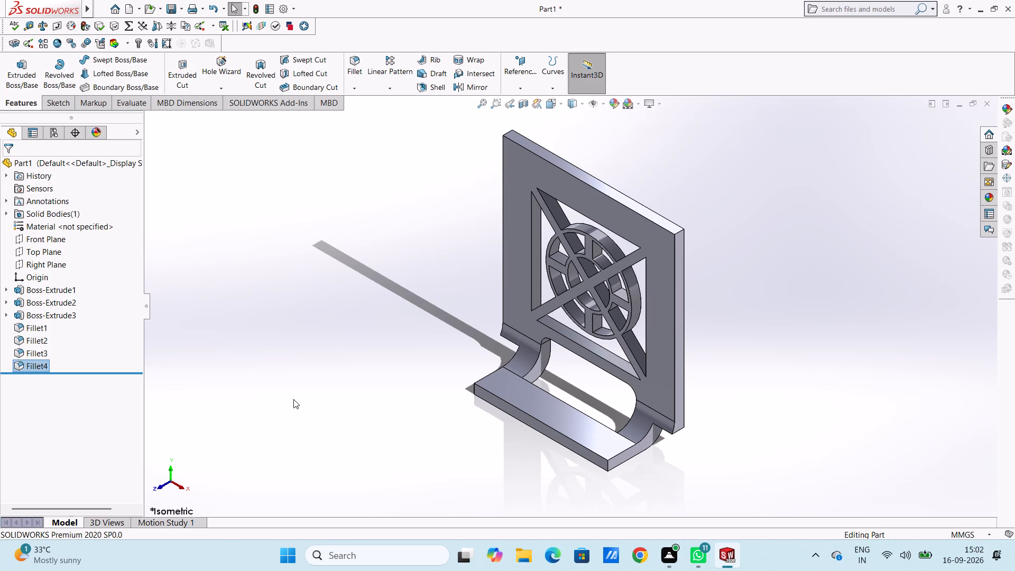
left_click(357, 59)
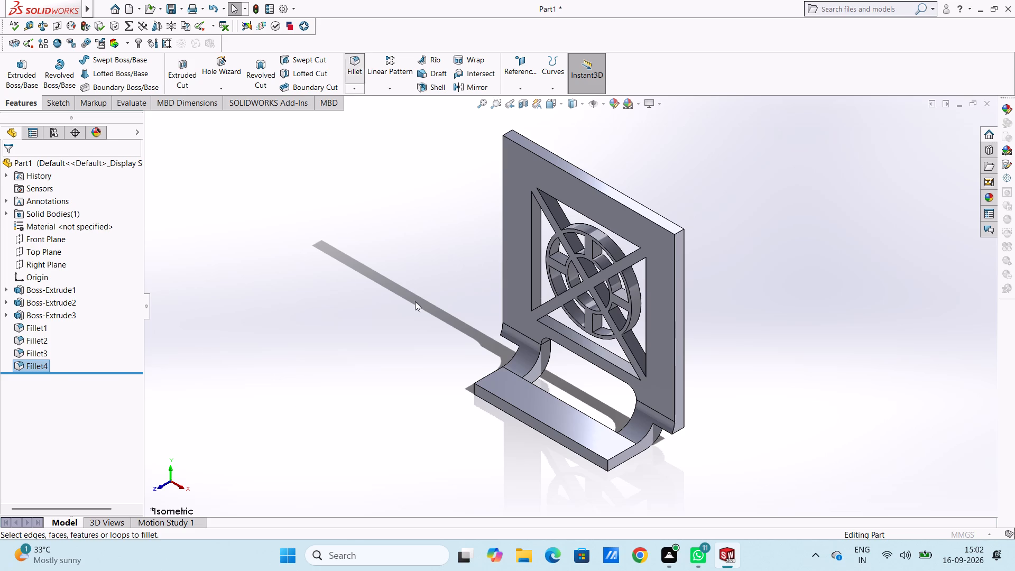
left_click(474, 390)
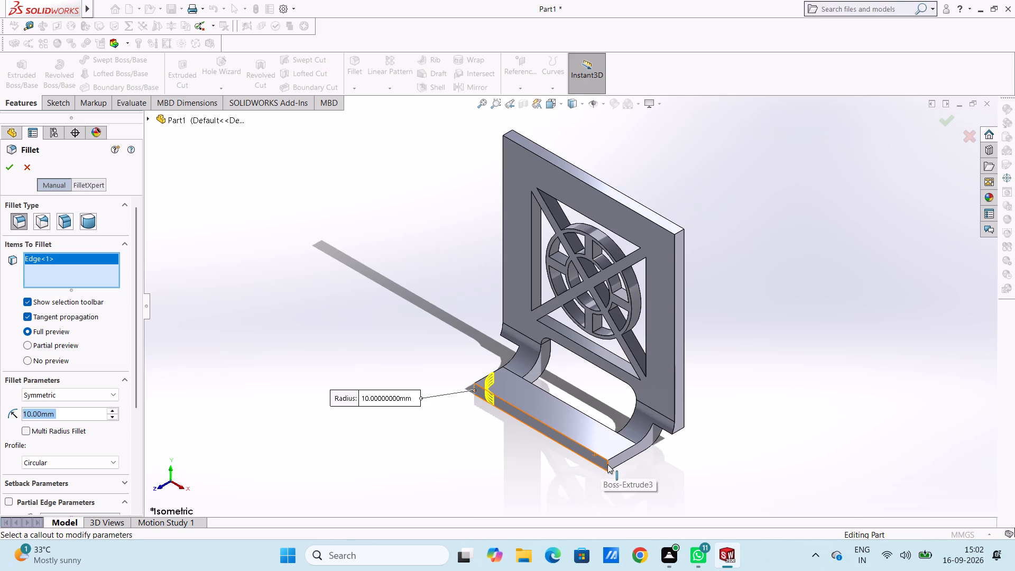
left_click(608, 464)
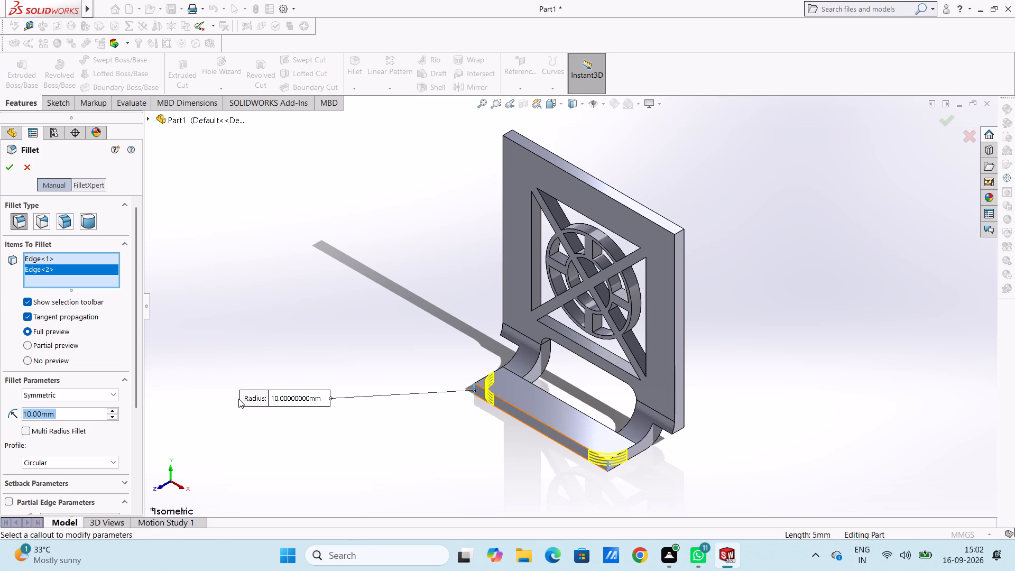
key("5")
key("Return")
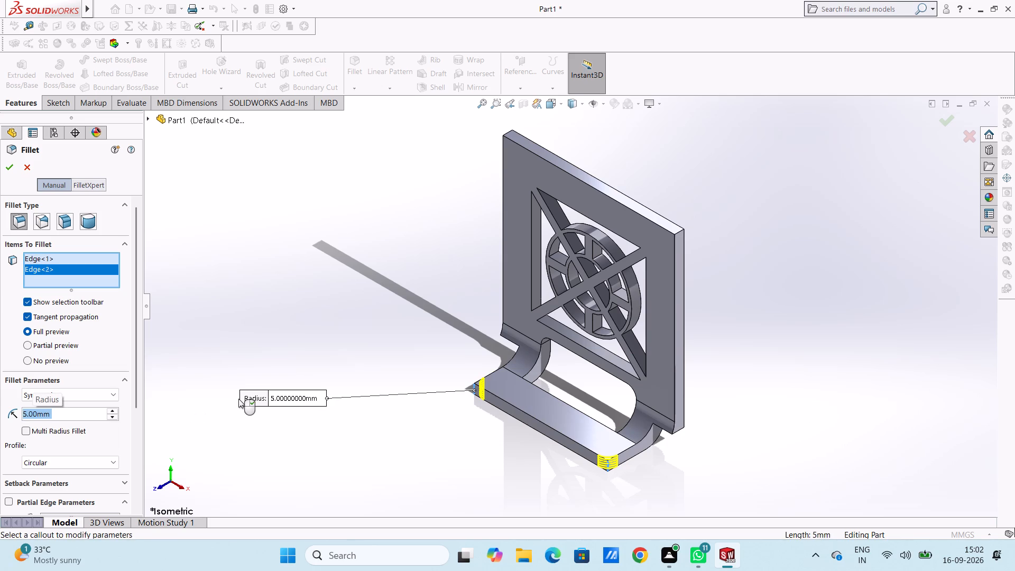
left_click(9, 171)
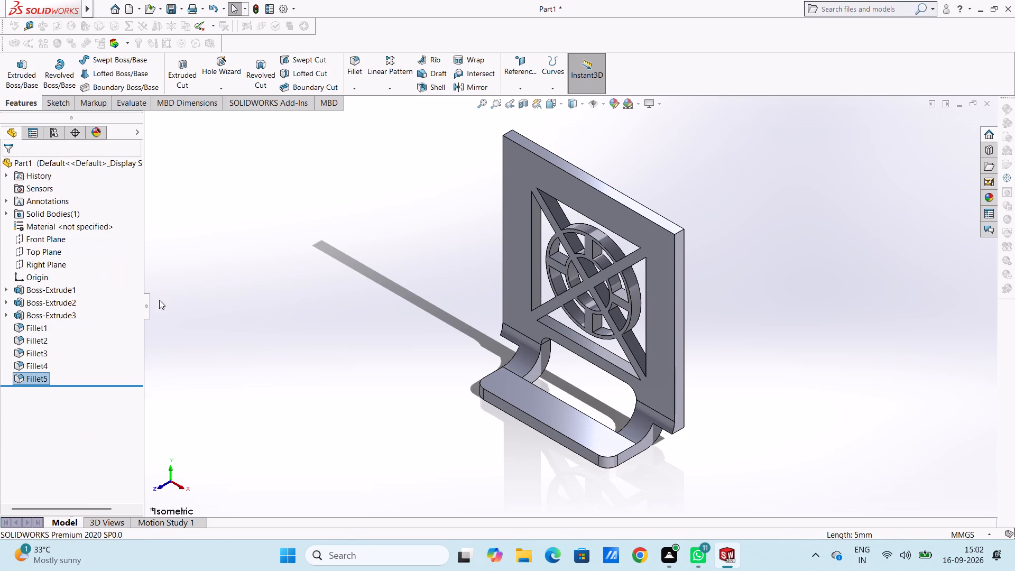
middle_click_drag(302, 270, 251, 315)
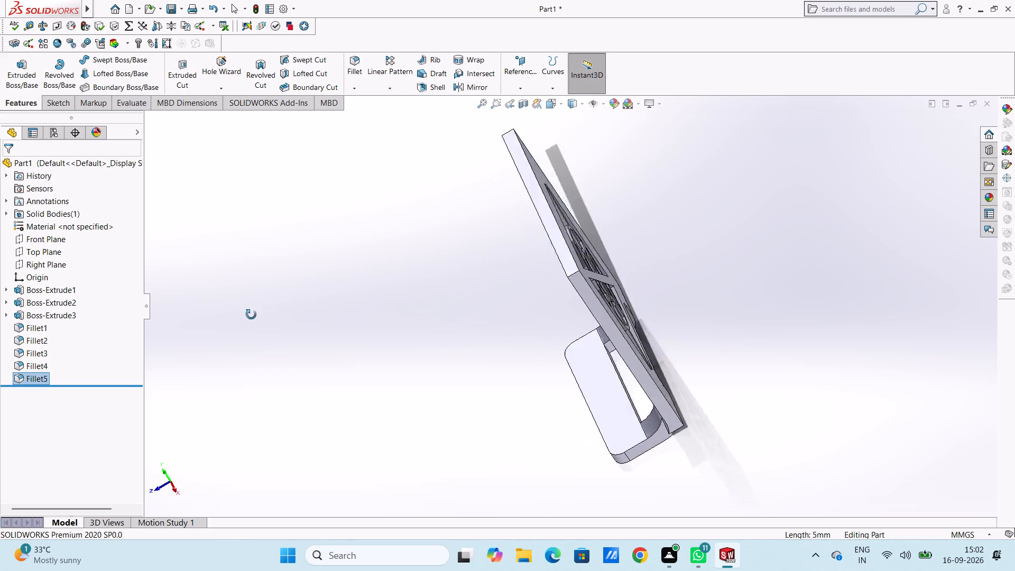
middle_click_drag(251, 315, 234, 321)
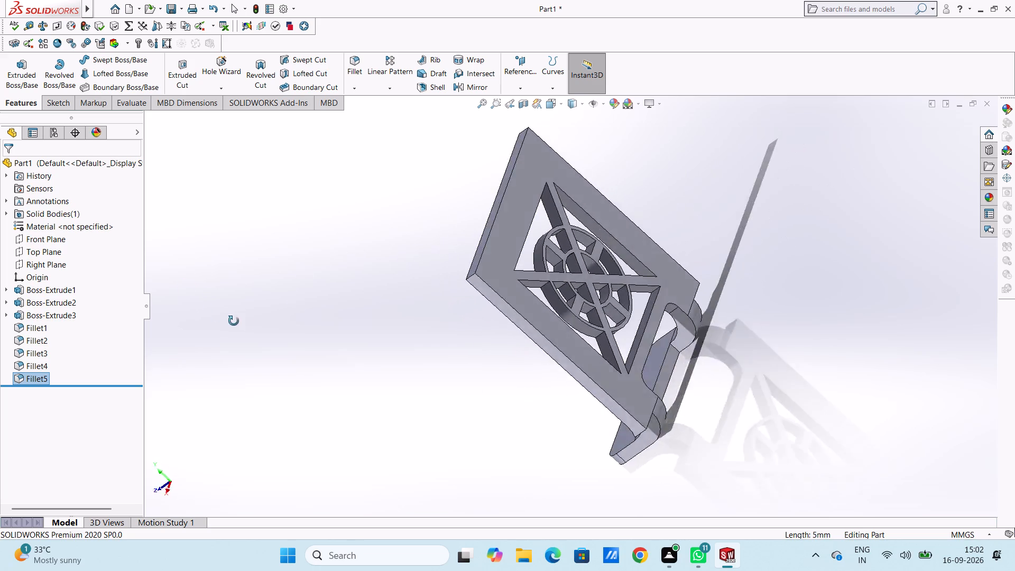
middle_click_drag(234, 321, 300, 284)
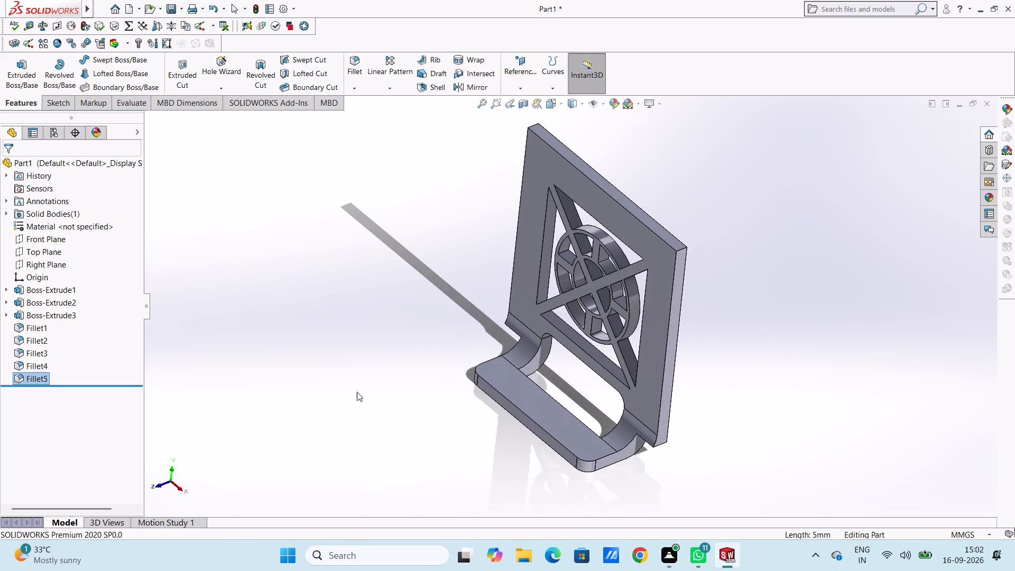
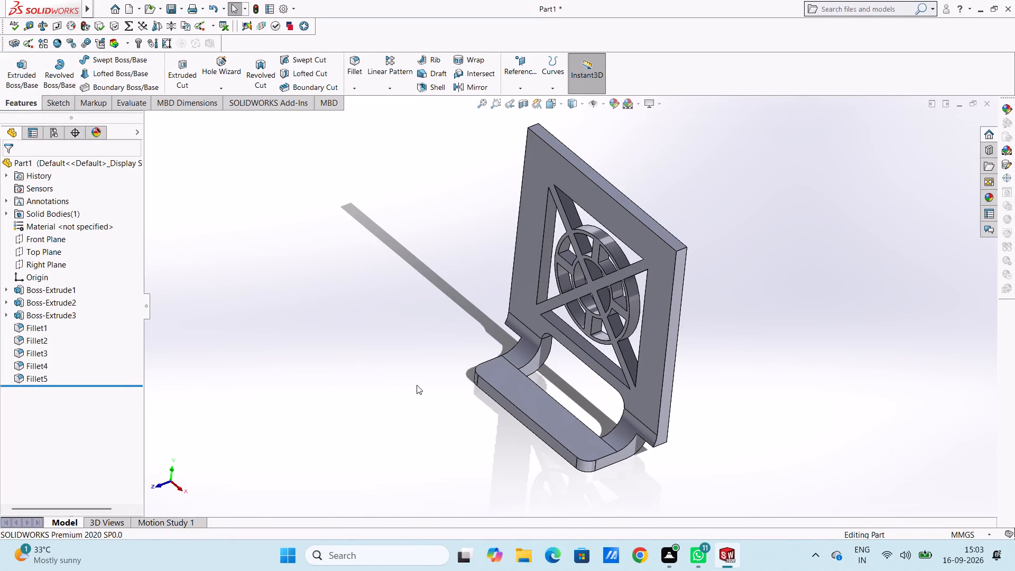
Fillet the two inner corner edges of the U-shaped base's front bar together with a symmetric 5 mm radius.
middle_click_drag(578, 385, 561, 395)
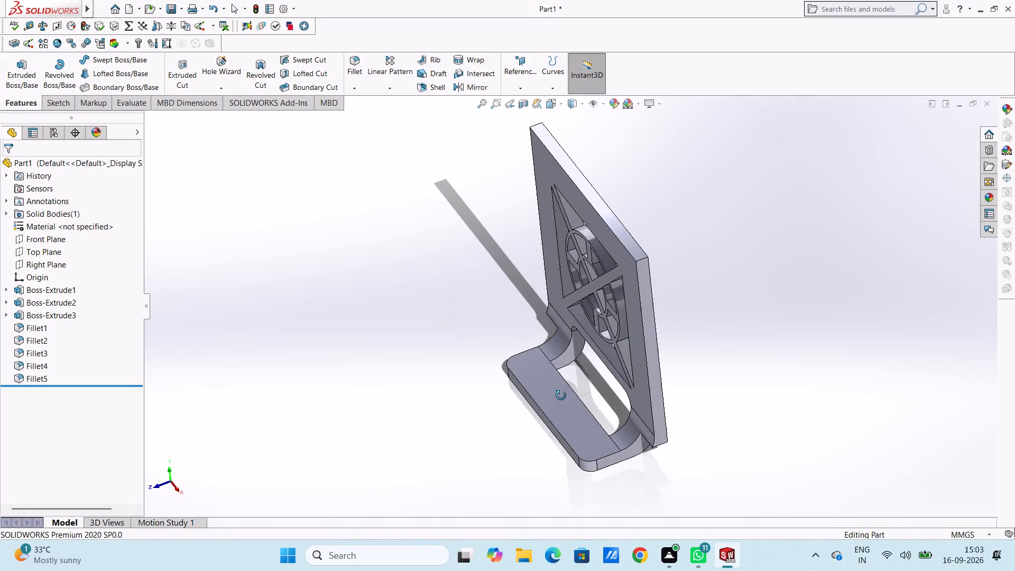
middle_click_drag(561, 395, 471, 403)
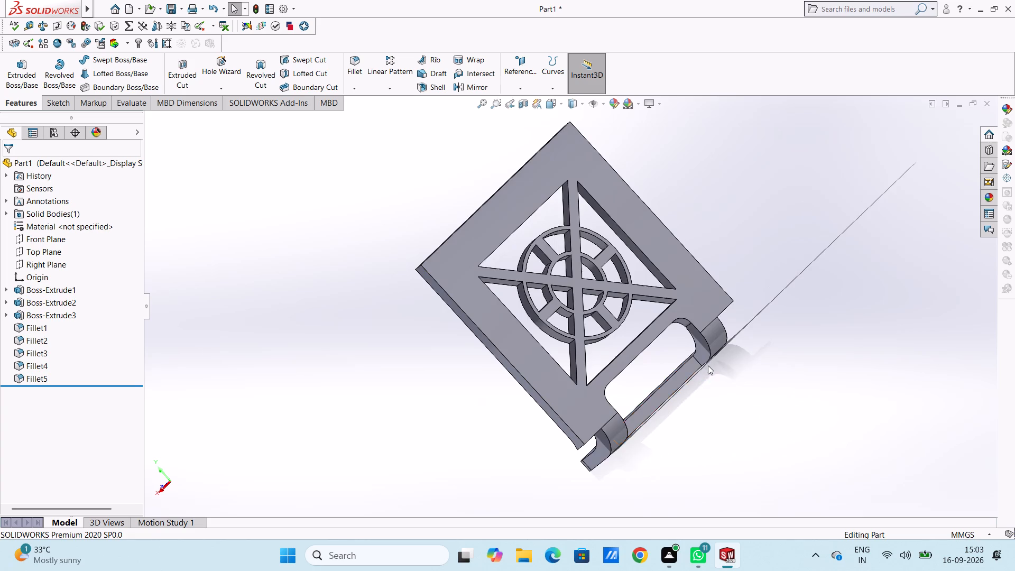
scroll(713, 363, "down", 5)
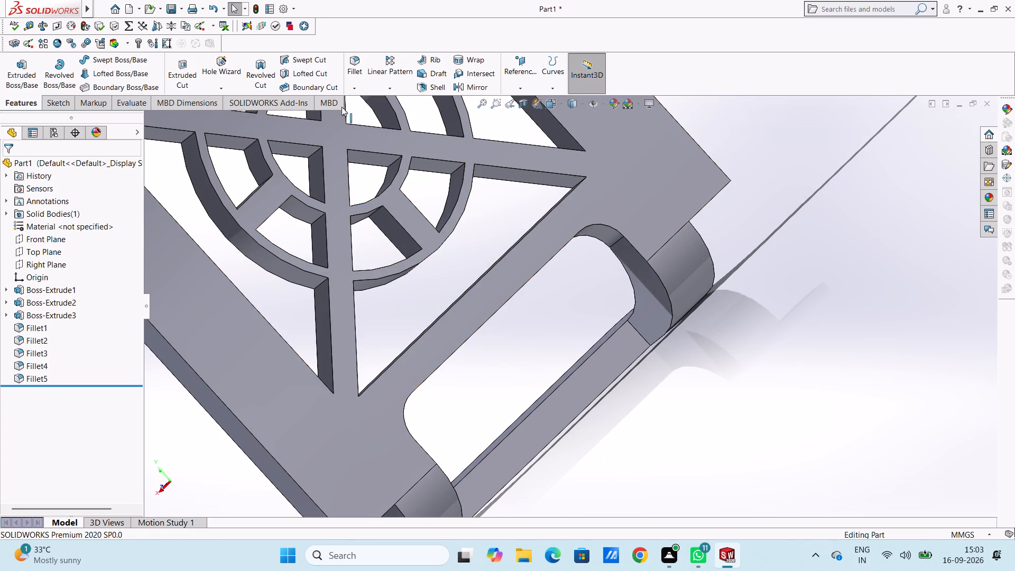
left_click(355, 64)
left_click(641, 334)
middle_click_drag(694, 400, 694, 403)
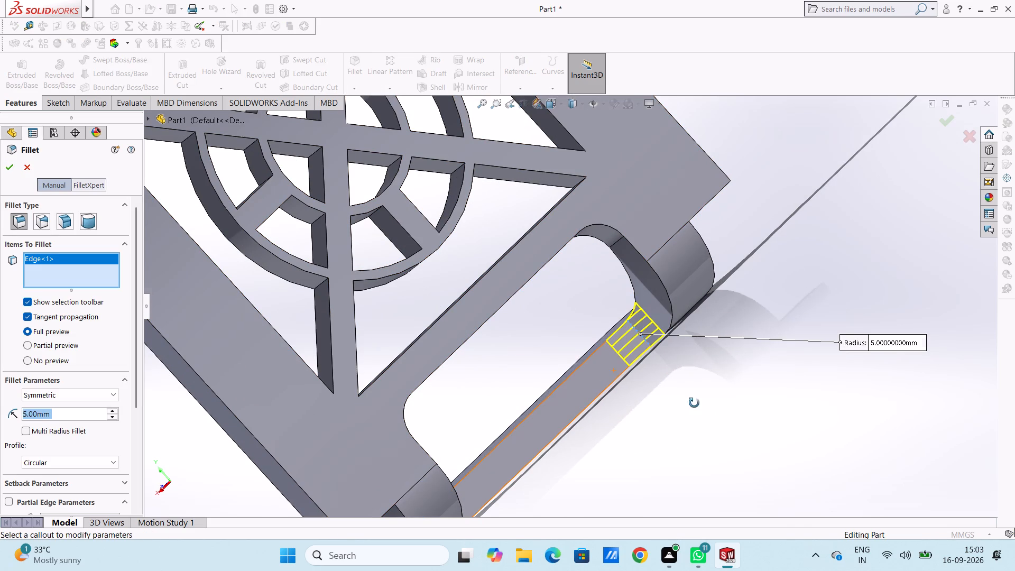
middle_click_drag(694, 403, 650, 452)
scroll(650, 450, "up", 2)
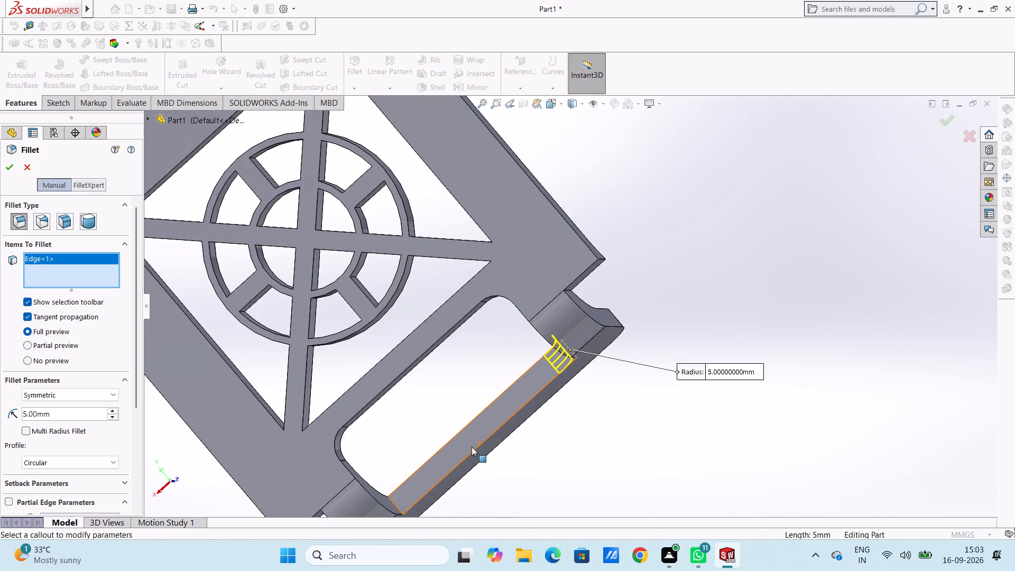
left_click(394, 504)
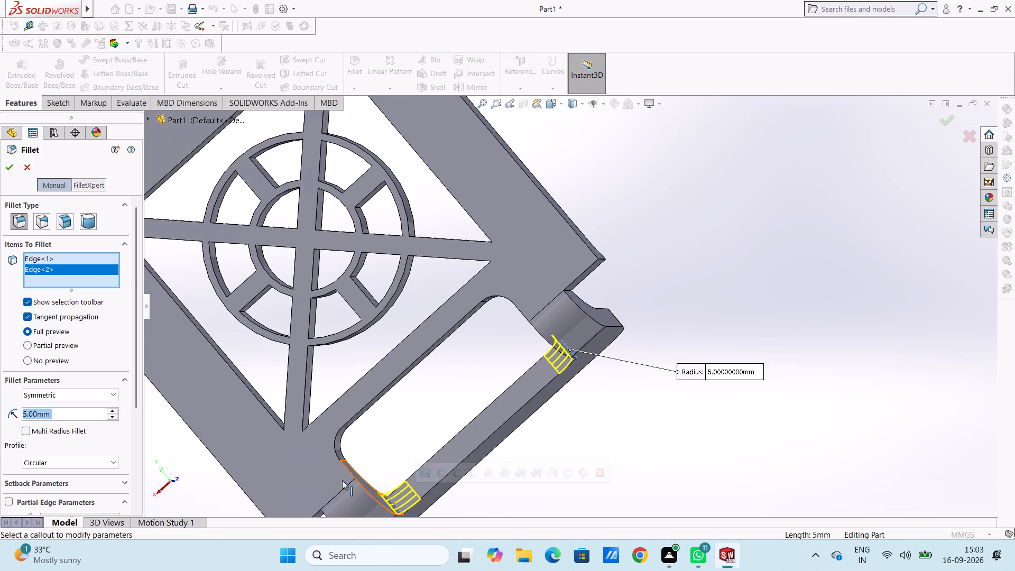
left_click(10, 167)
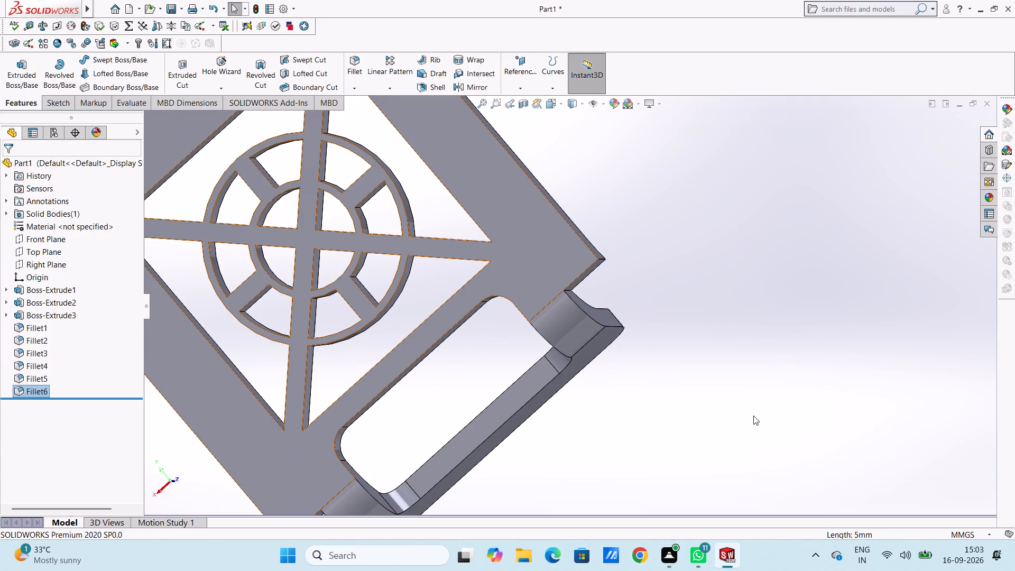
On the frame's positive-X side face, sketch a 90 mm horizontal line forward from the lower rear corner and a 20 mm vertical line upward.
key("ctrl+7")
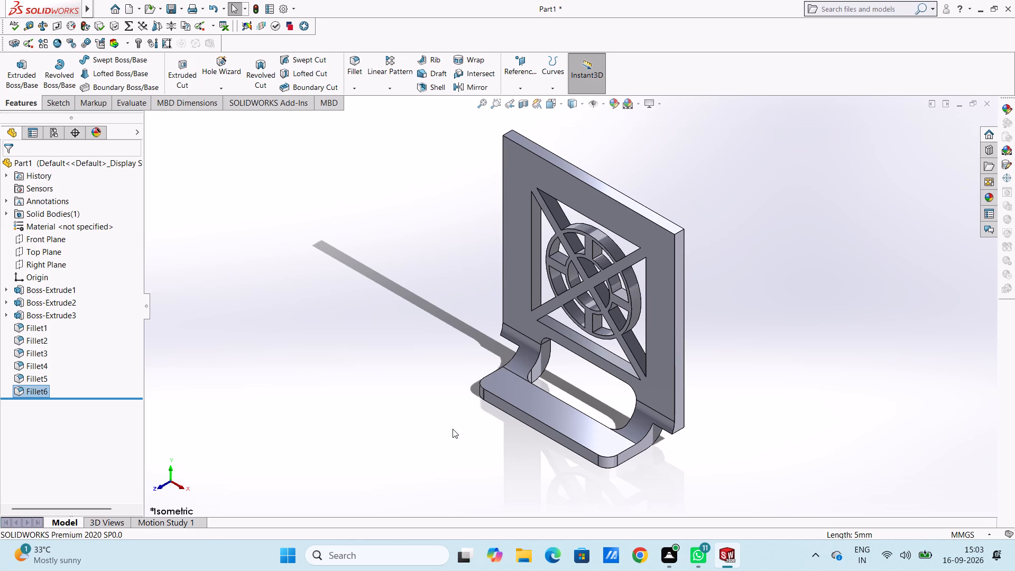
key("ctrl+3")
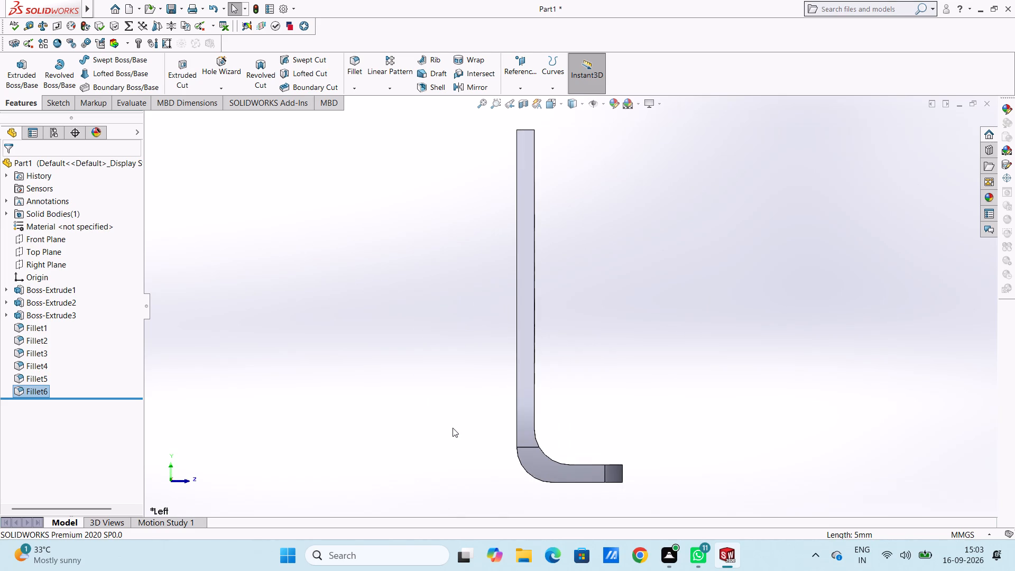
key("ctrl+4")
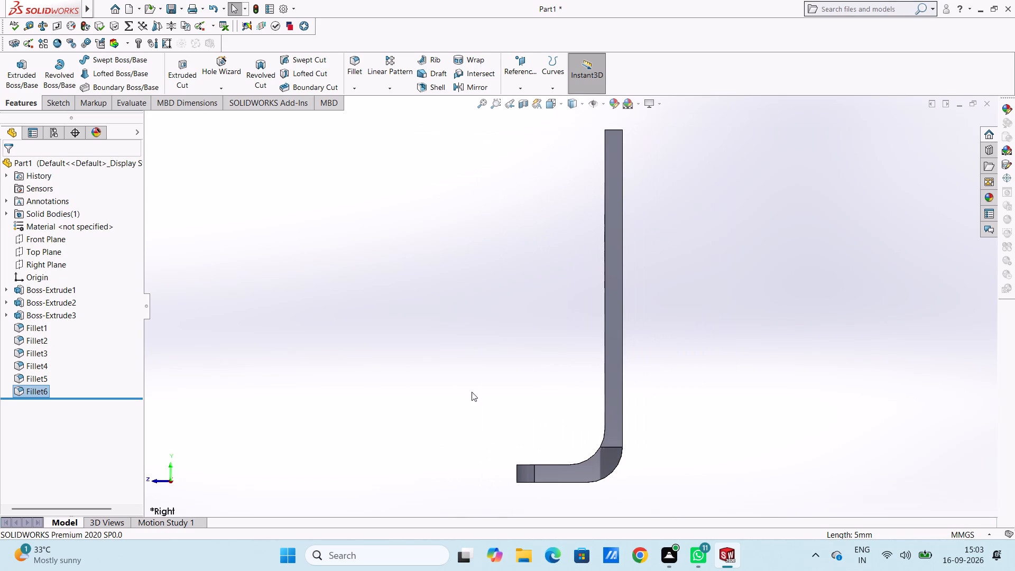
left_click(617, 263)
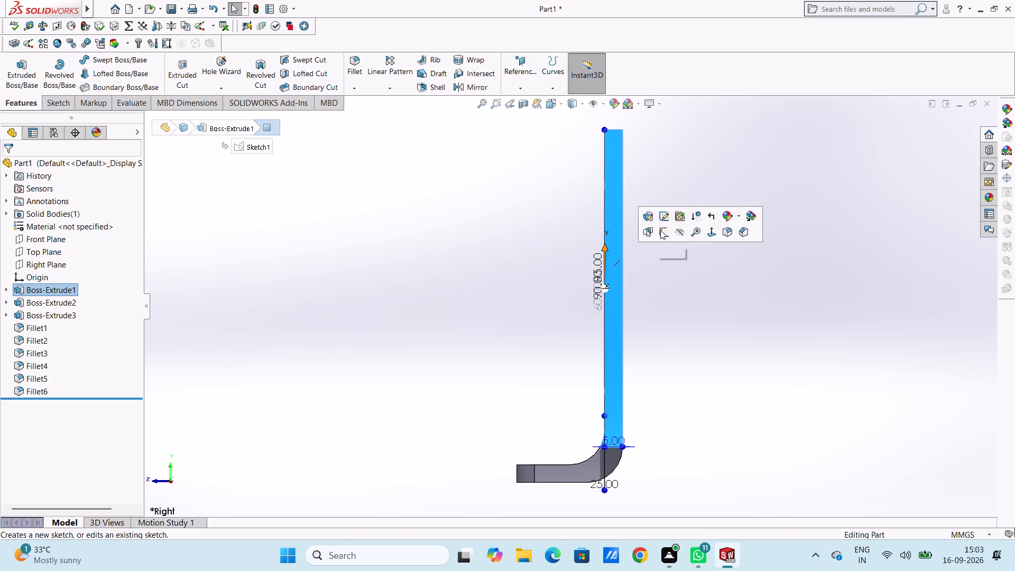
left_click(660, 231)
left_click(477, 310)
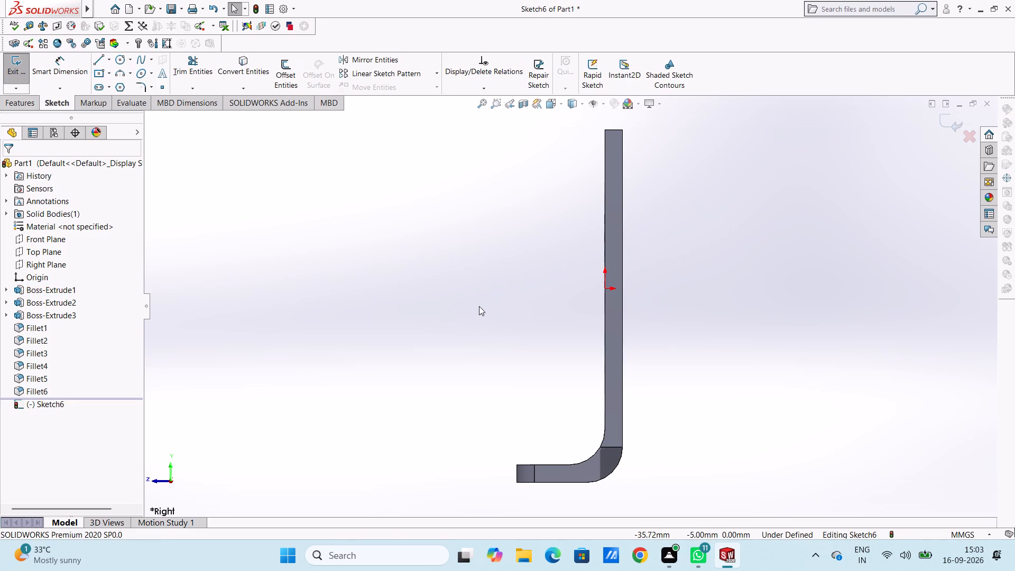
scroll(479, 306, "up", 2)
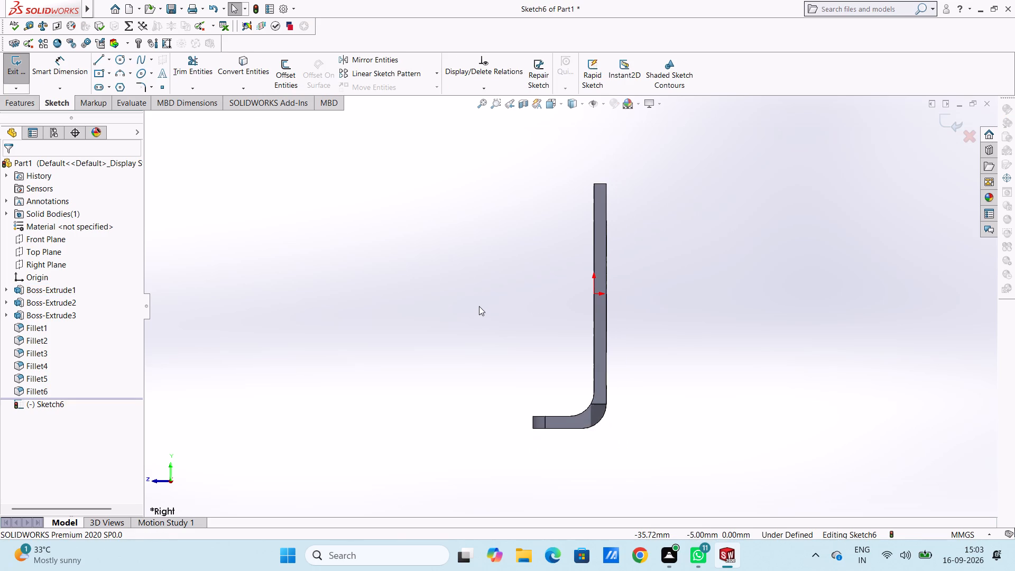
scroll(479, 306, "up", 1)
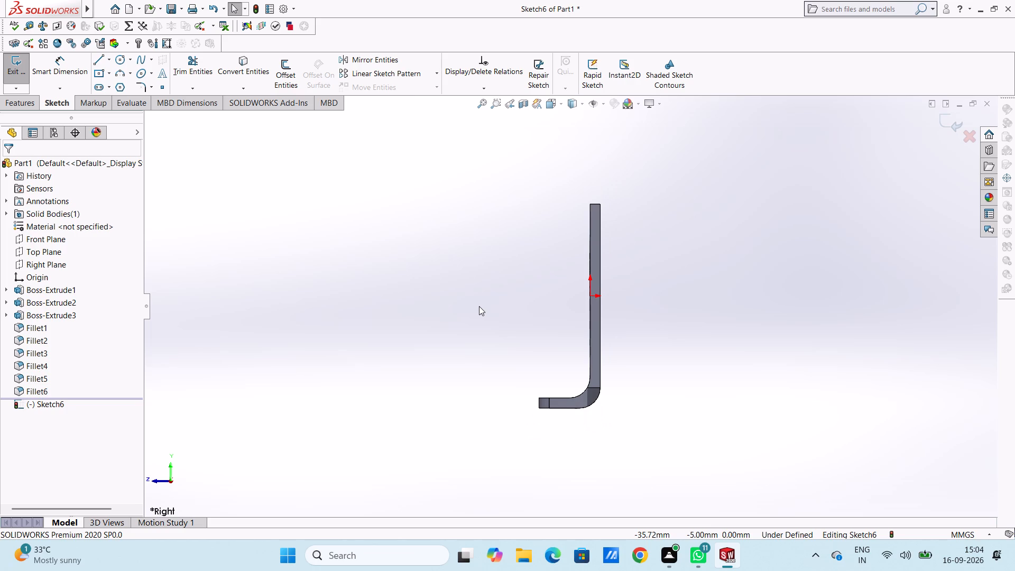
left_click(102, 60)
left_click(599, 389)
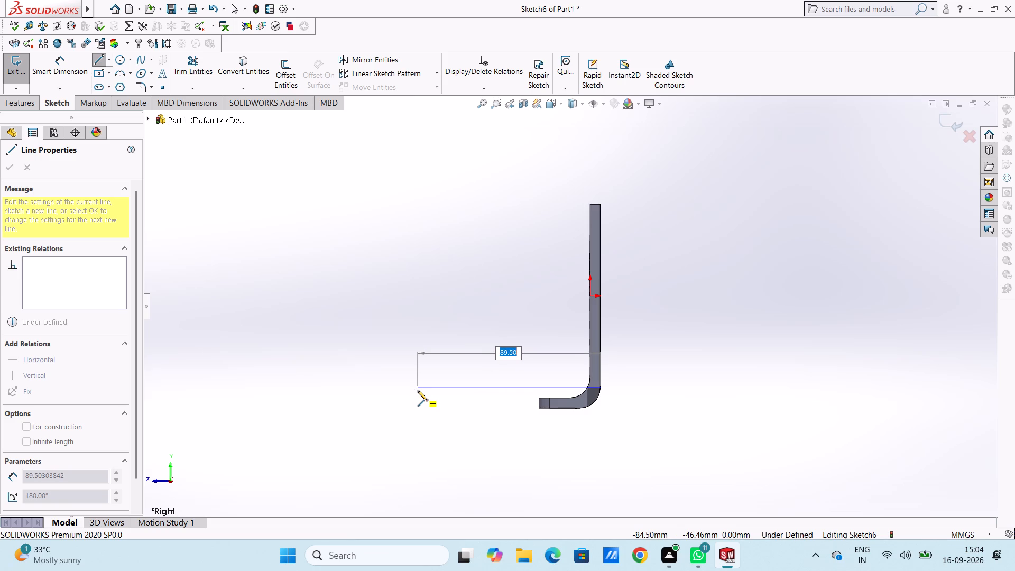
key("9")
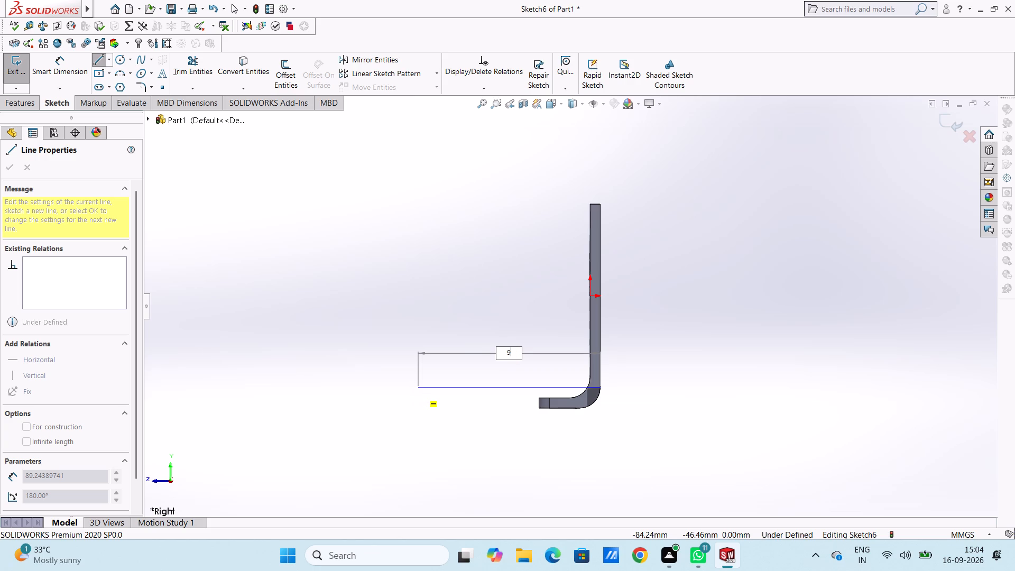
key("0")
key("Return")
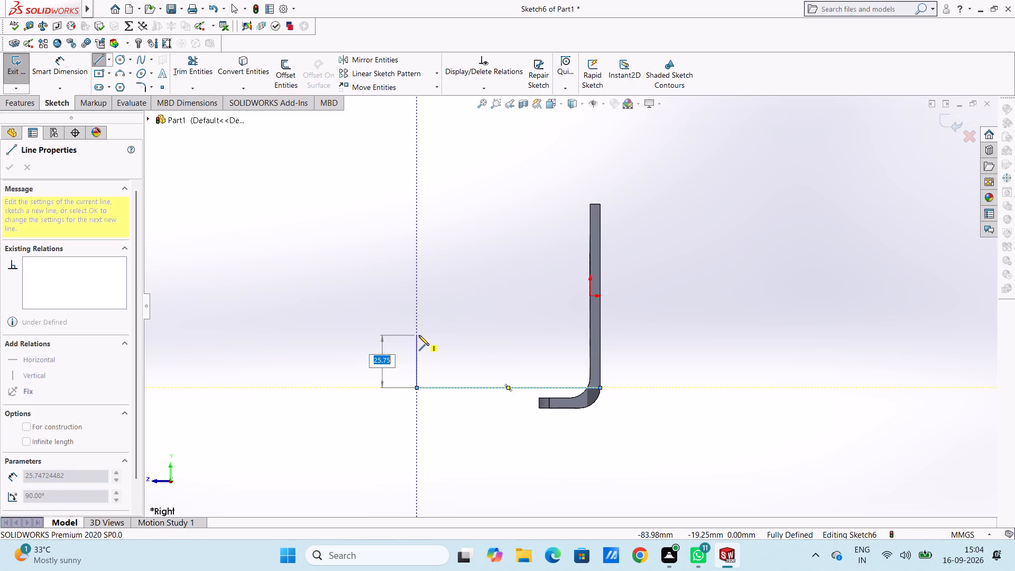
type("20")
key("Return")
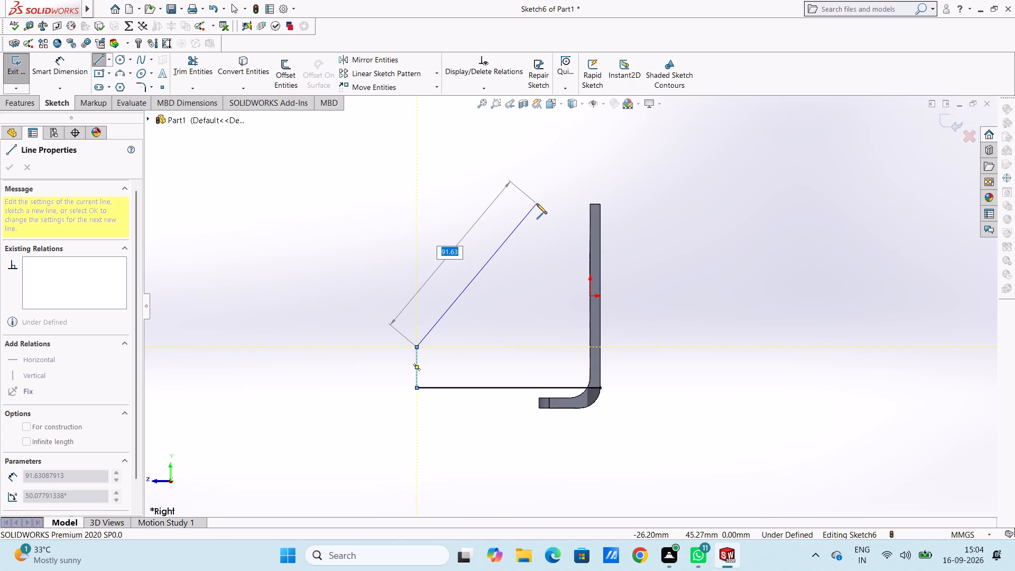
key("Escape")
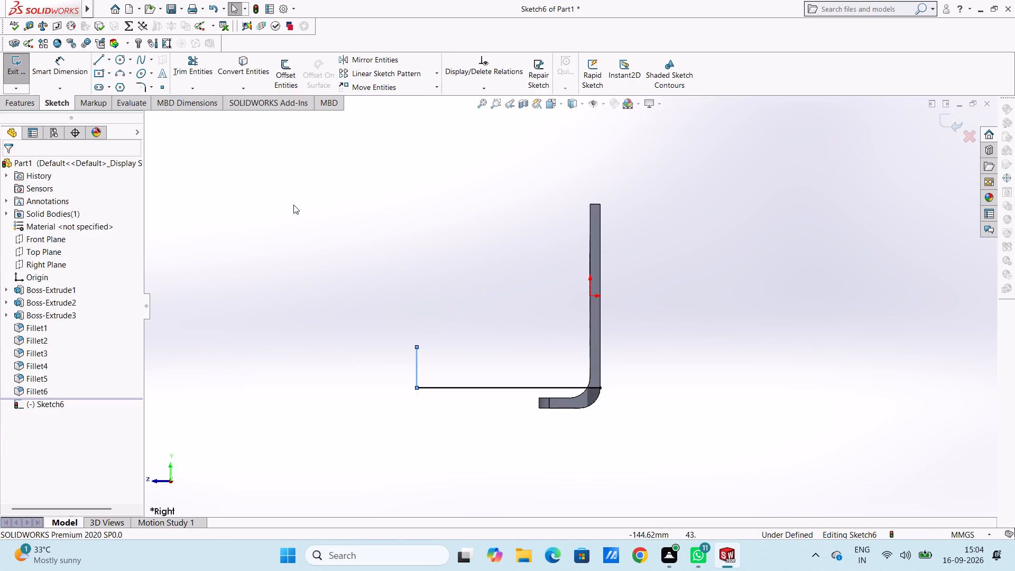
Sketch a 20 mm horizontal line forward from the frame's upper rear corner and join it to the short vertical line's top with a sloped line.
left_click(99, 56)
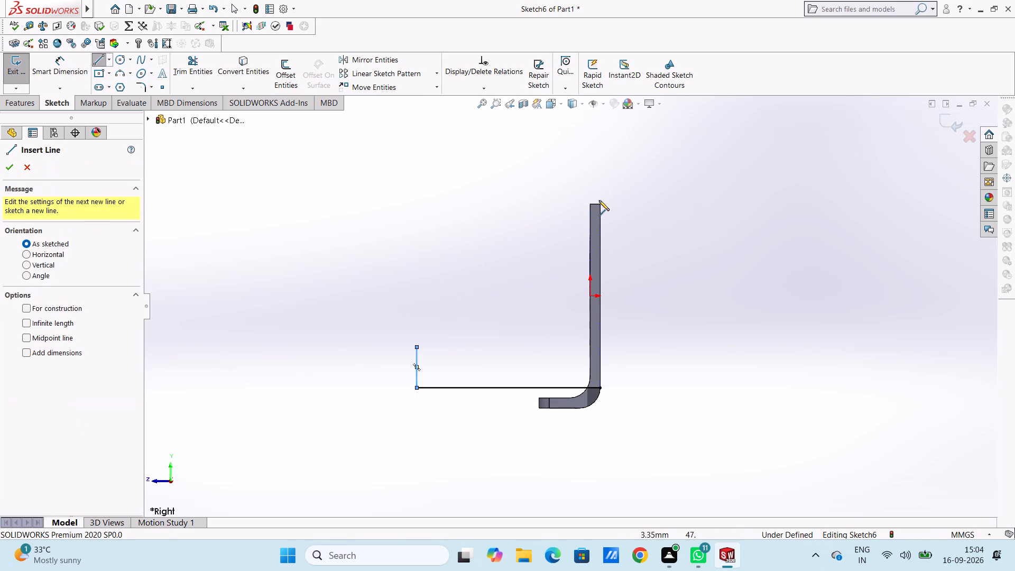
left_click(603, 205)
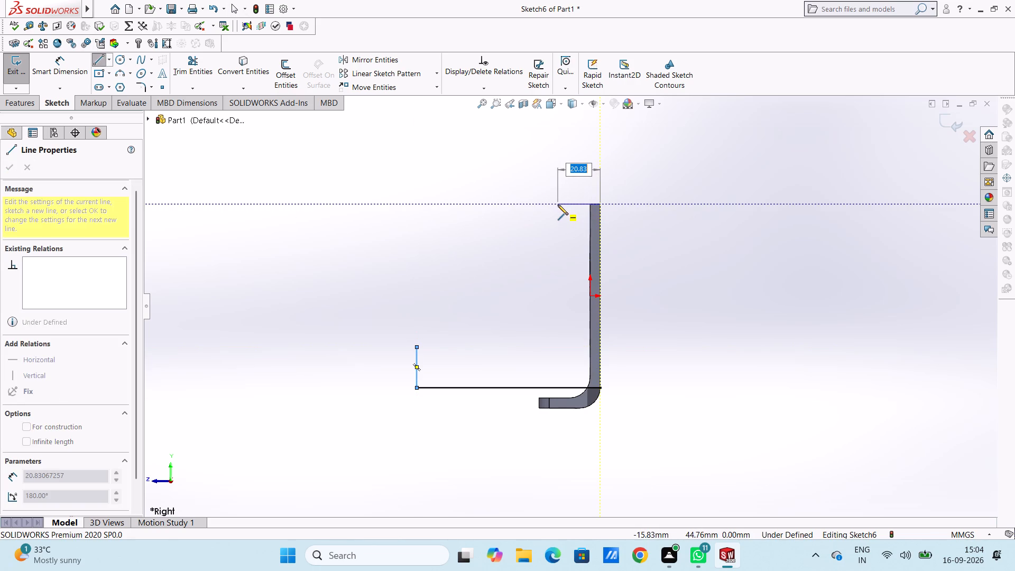
type("20")
key("Return")
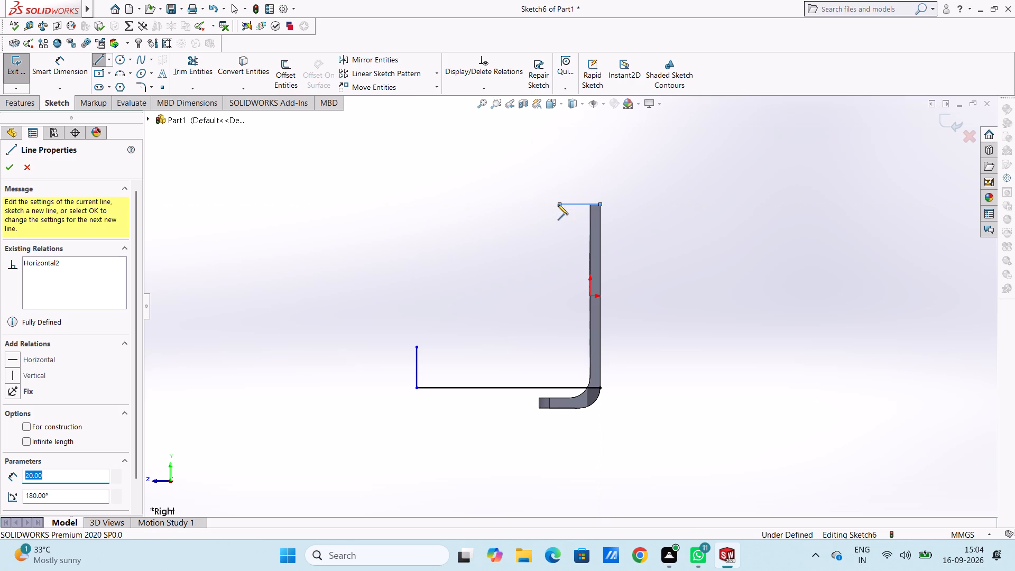
left_click(417, 347)
key("Escape")
key("Escape")
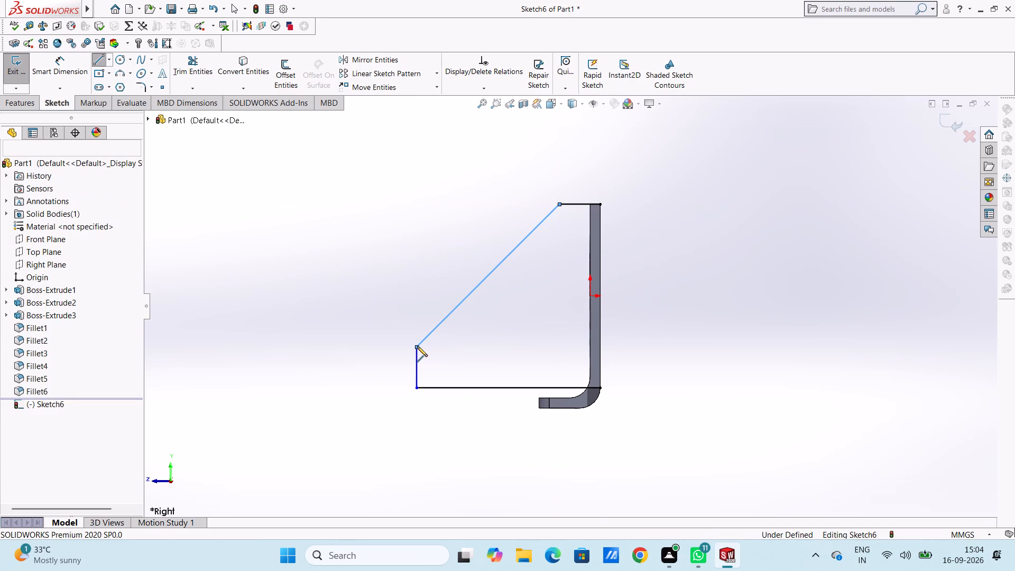
key("Escape")
Dimension the front vertical line at 20 mm, the sloped line's horizontal span at 70 mm, and the top line at 20 mm.
left_click(64, 68)
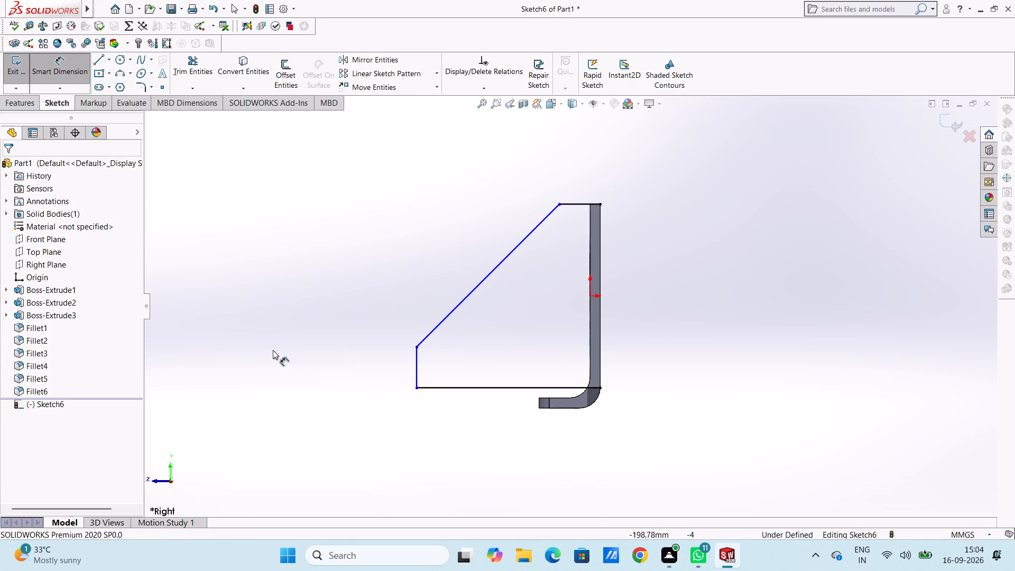
left_click(417, 361)
left_click(304, 356)
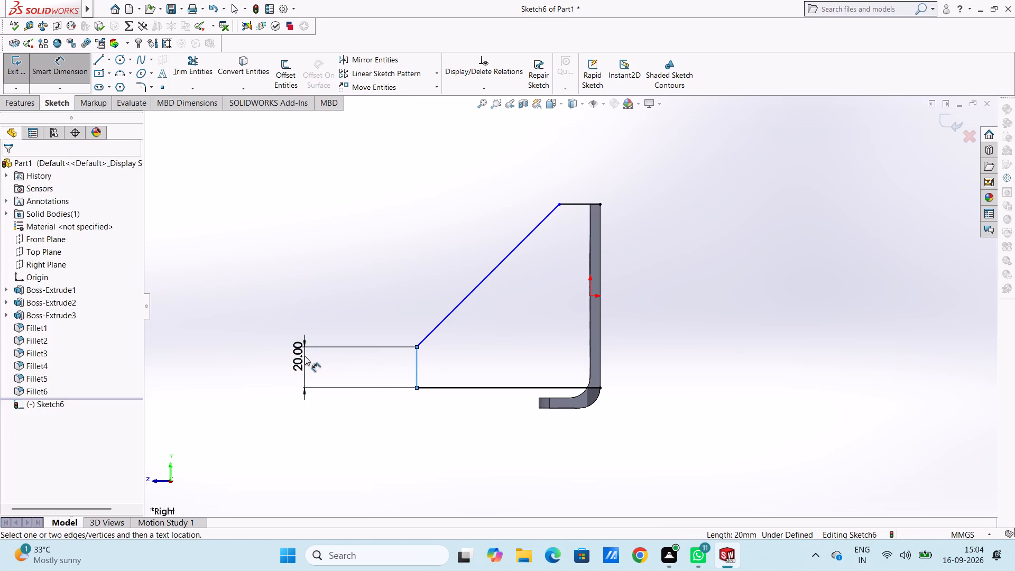
left_click(261, 338)
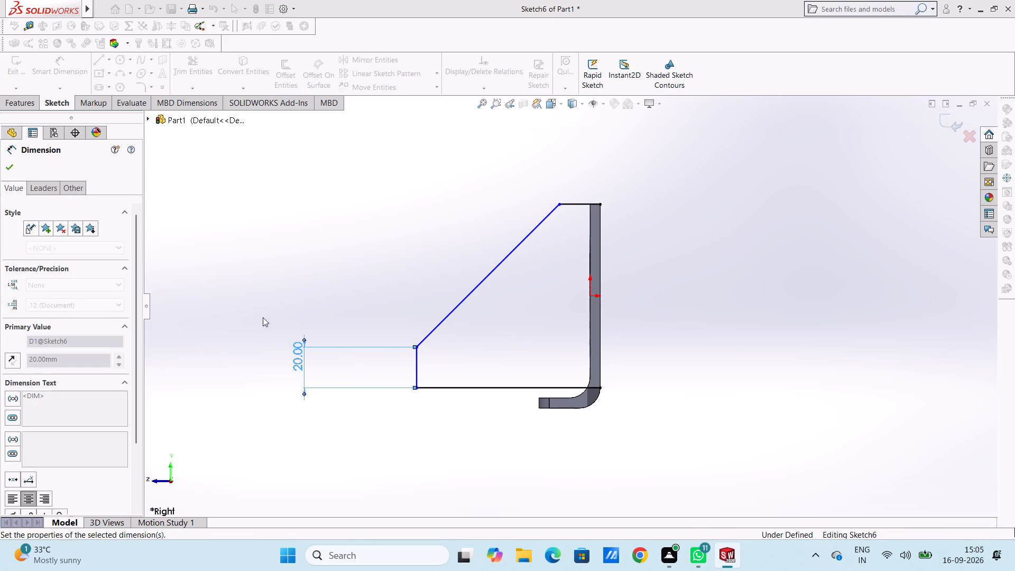
left_click(270, 280)
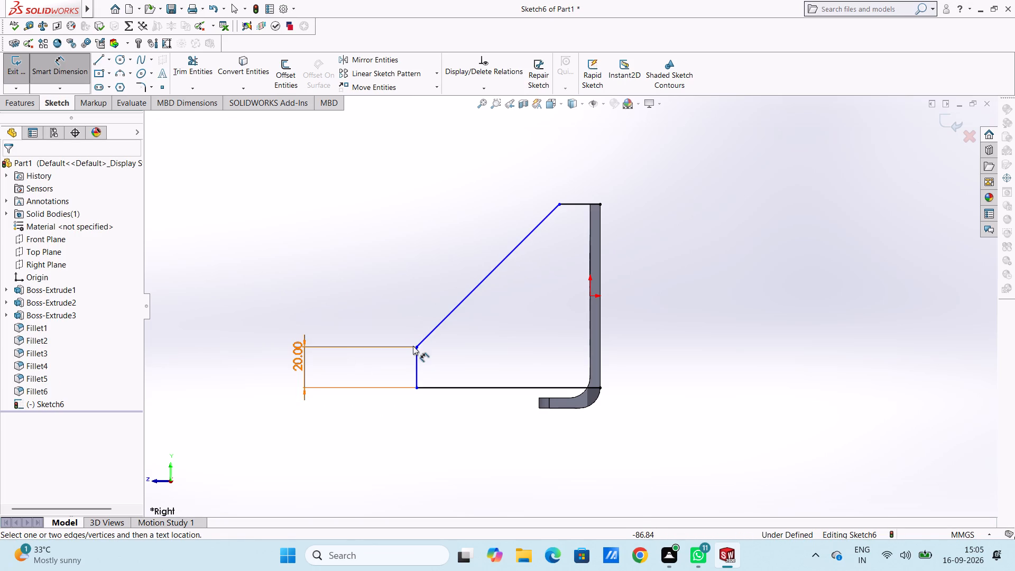
left_click(429, 329)
left_click(432, 331)
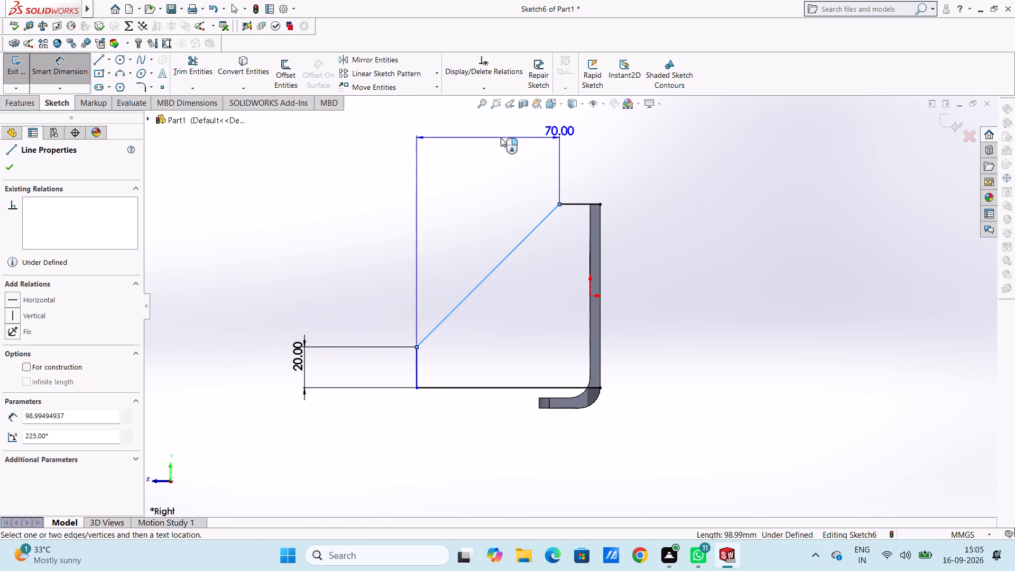
left_click(494, 114)
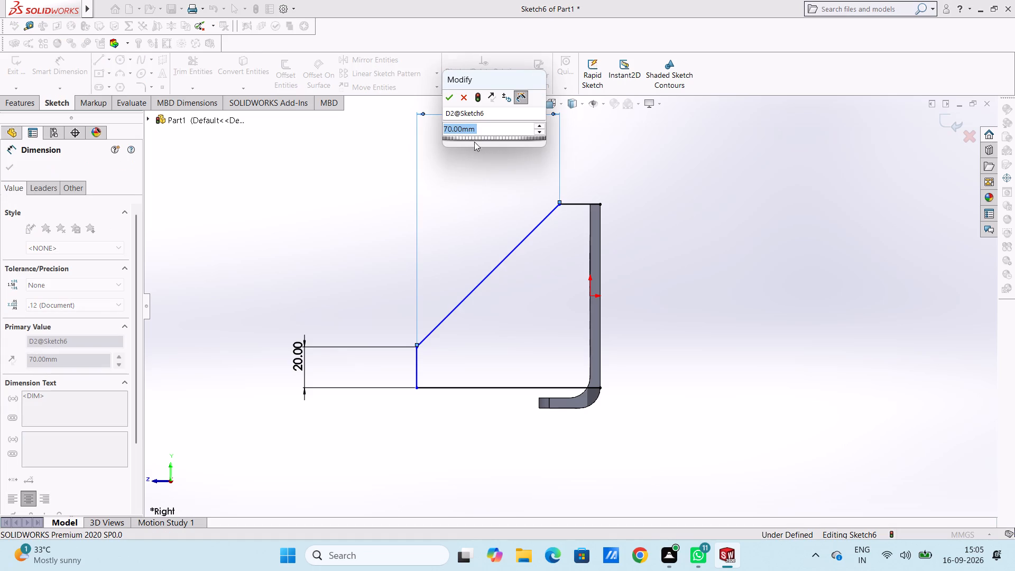
left_click(450, 100)
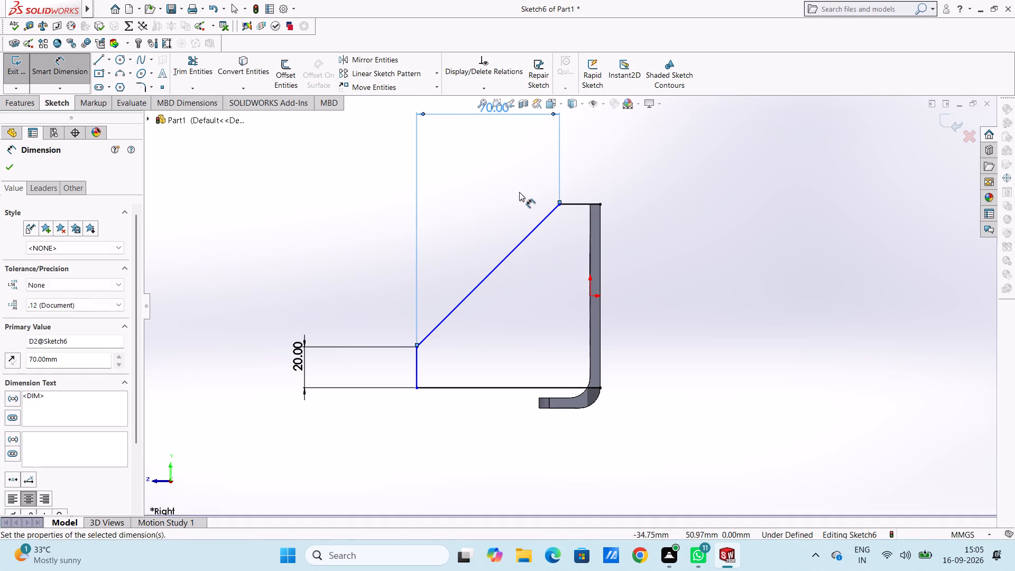
scroll(519, 192, "up", 2)
left_click(571, 234)
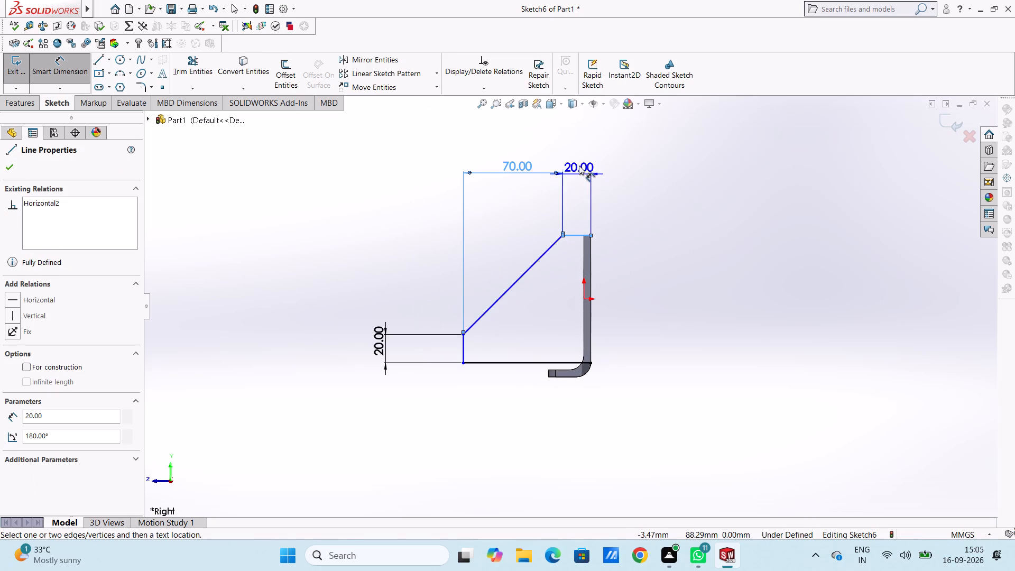
left_click(579, 155)
left_click(531, 138)
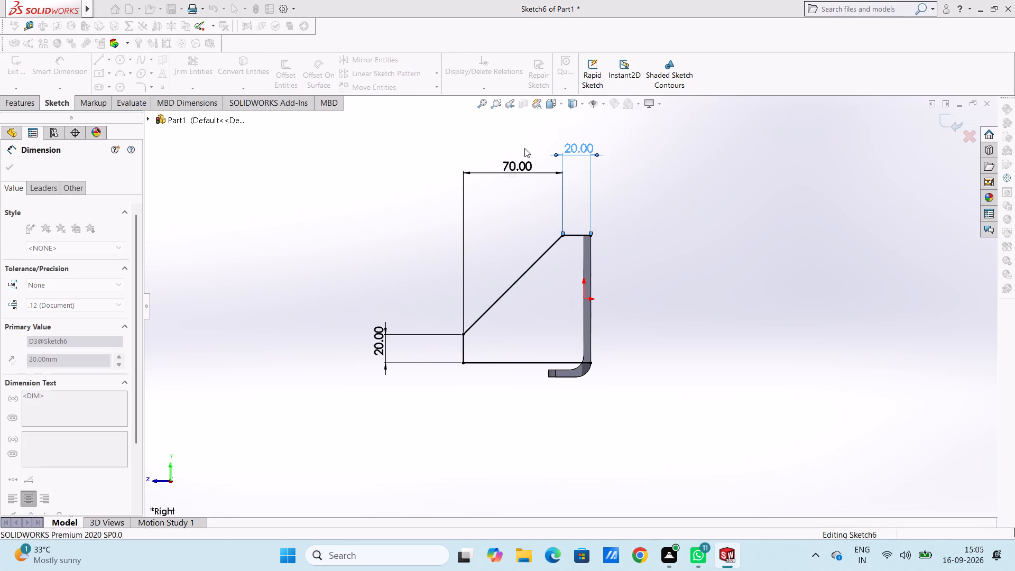
left_click(414, 195)
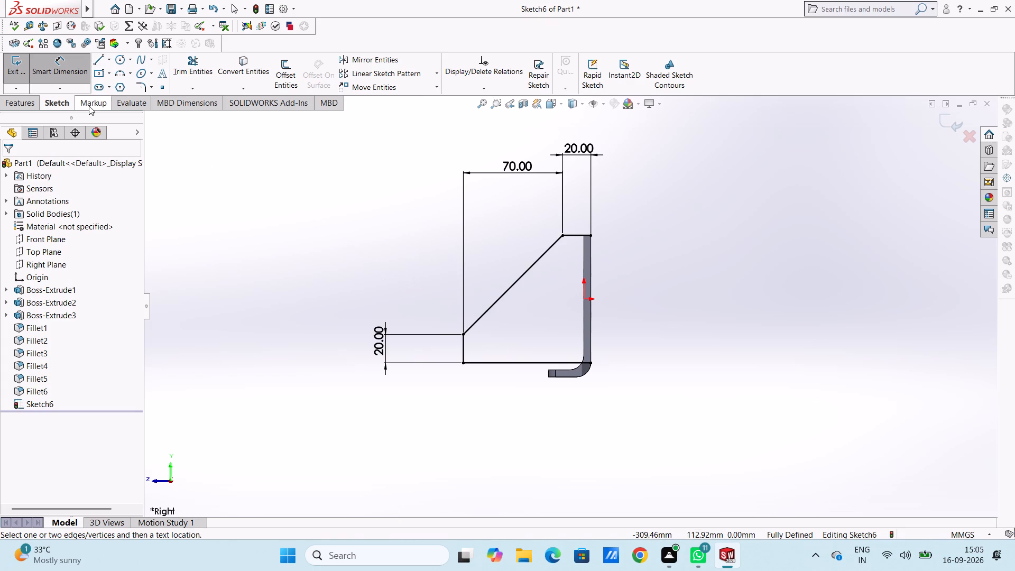
Close the side profile with a 90 mm vertical line along the frame's rear edge, from upper to lower corner.
left_click(98, 58)
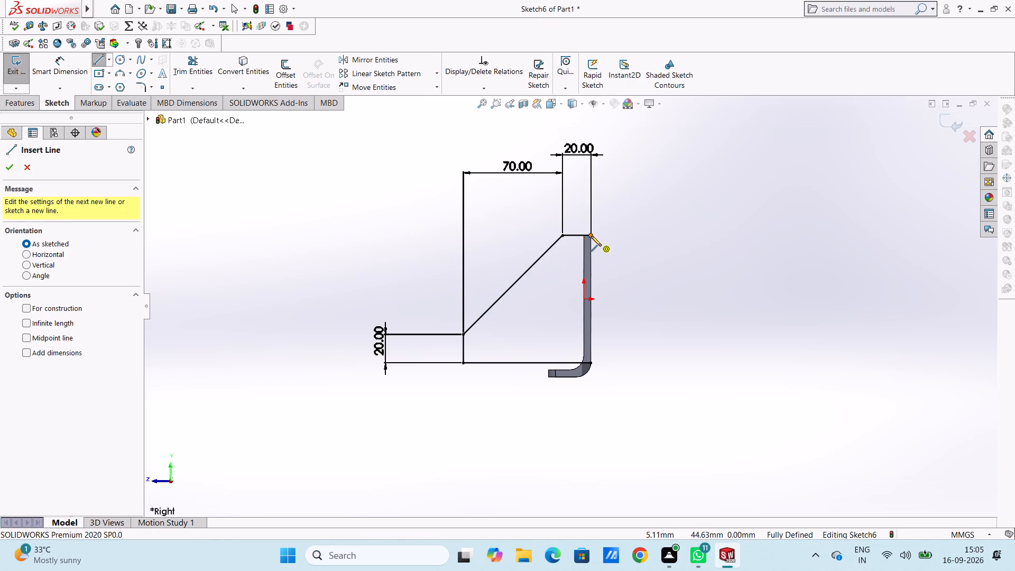
left_click(591, 236)
left_click(593, 364)
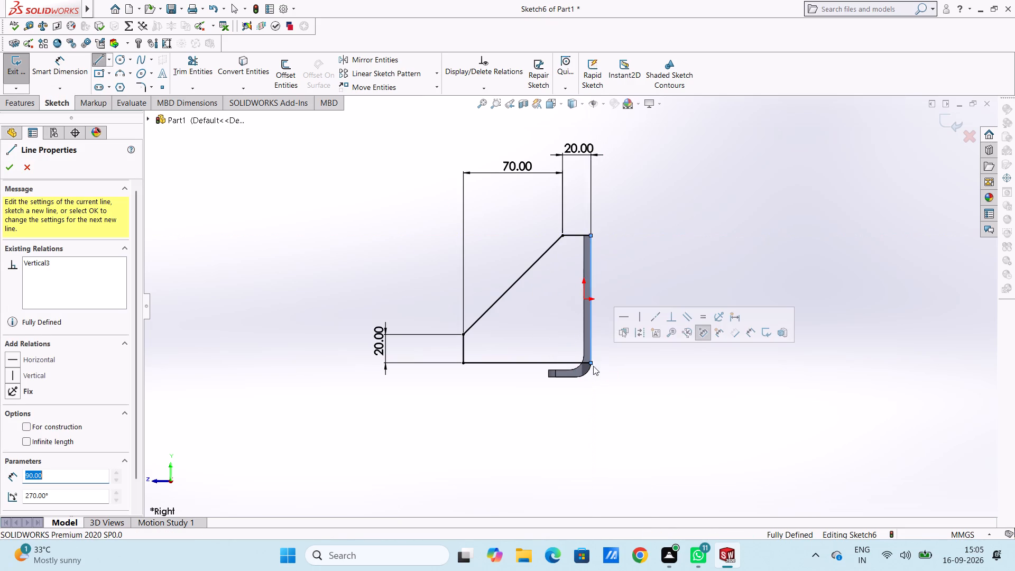
key("Escape")
key("Escape")
key("Escape")
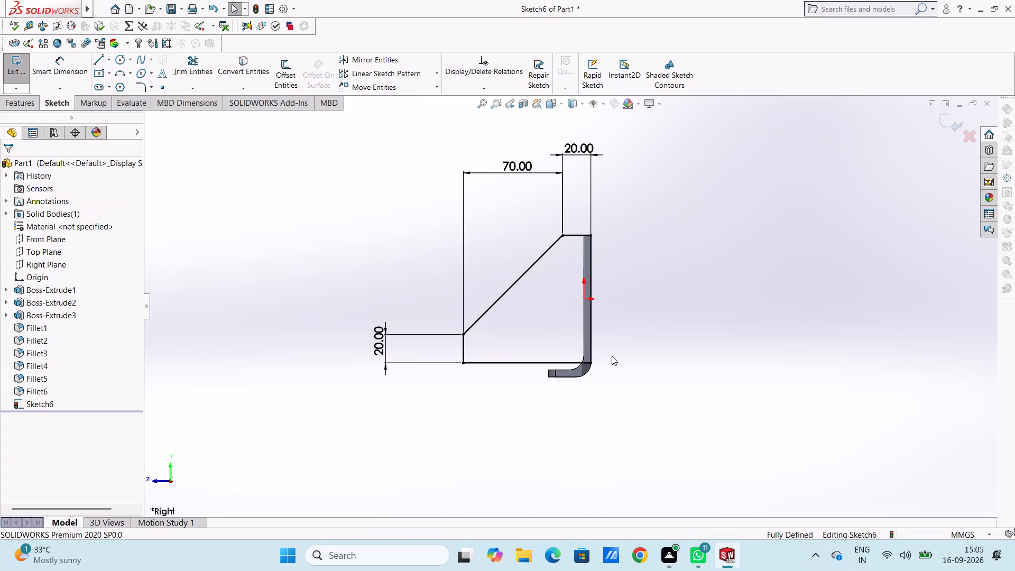
Sketch a rectangular tab under the profile's front lower corner, 10 mm down and 30 mm rearward, closed along the bottom line.
scroll(532, 354, "down", 4)
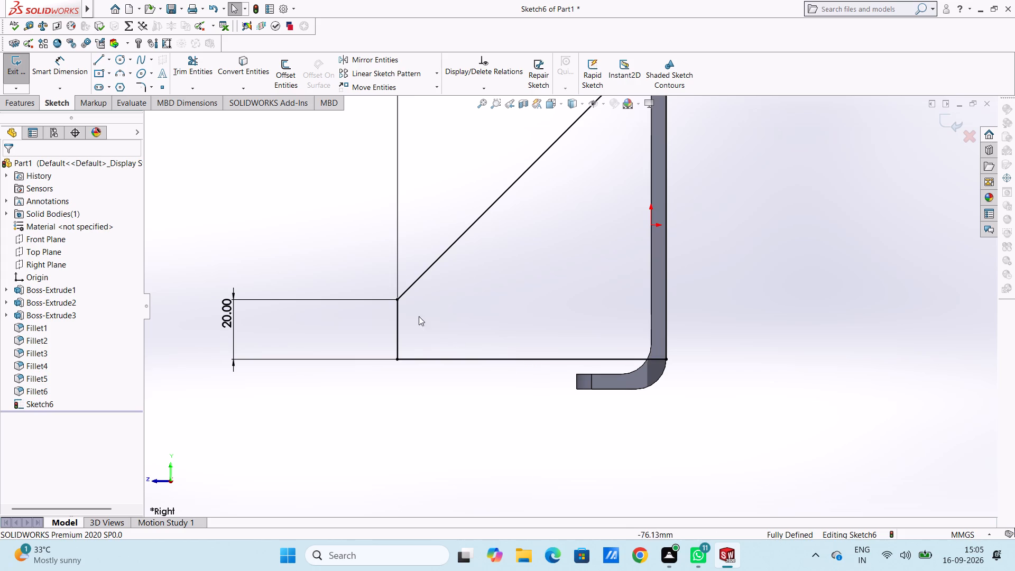
left_click(99, 60)
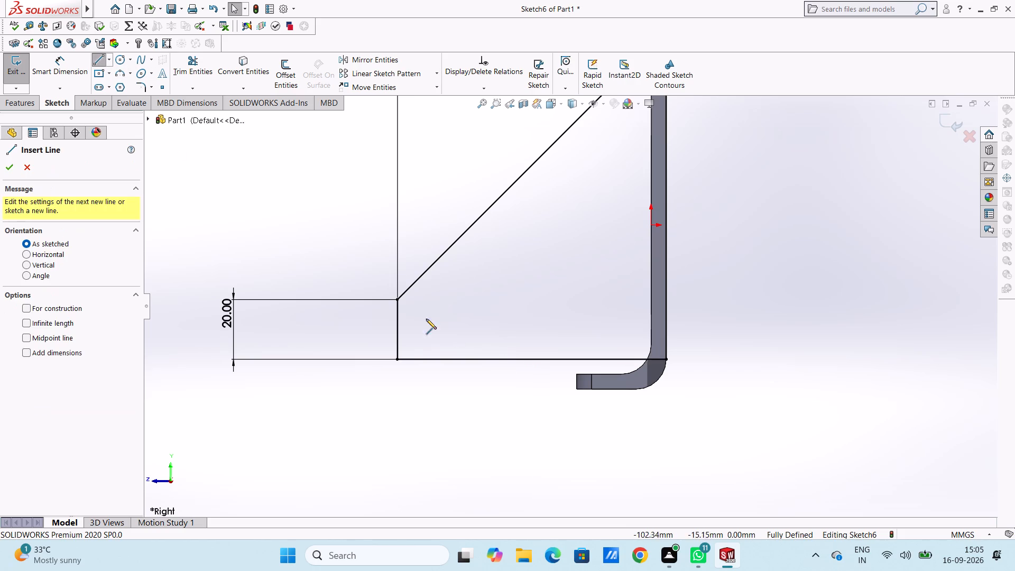
left_click(396, 360)
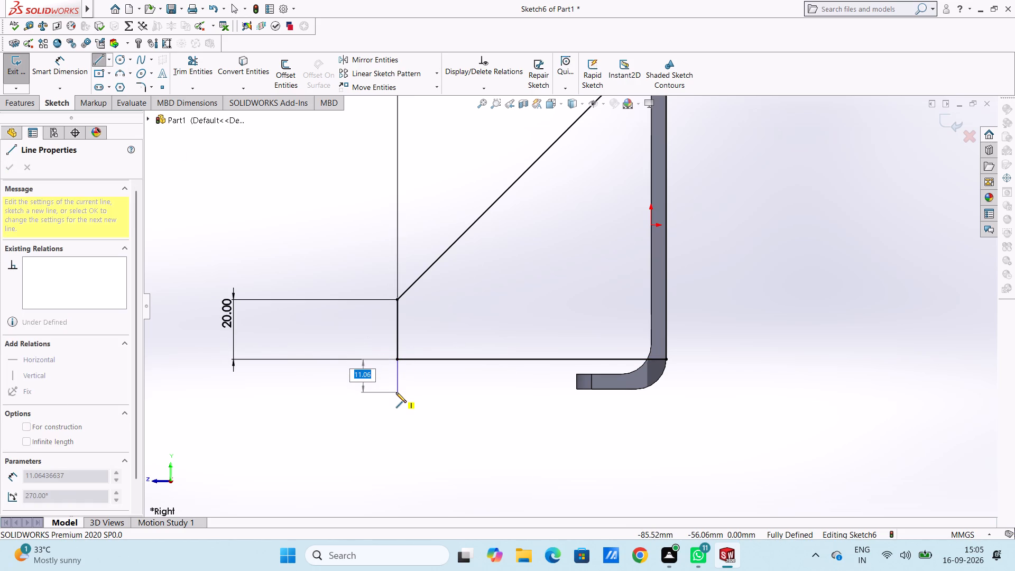
type("10")
key("Return")
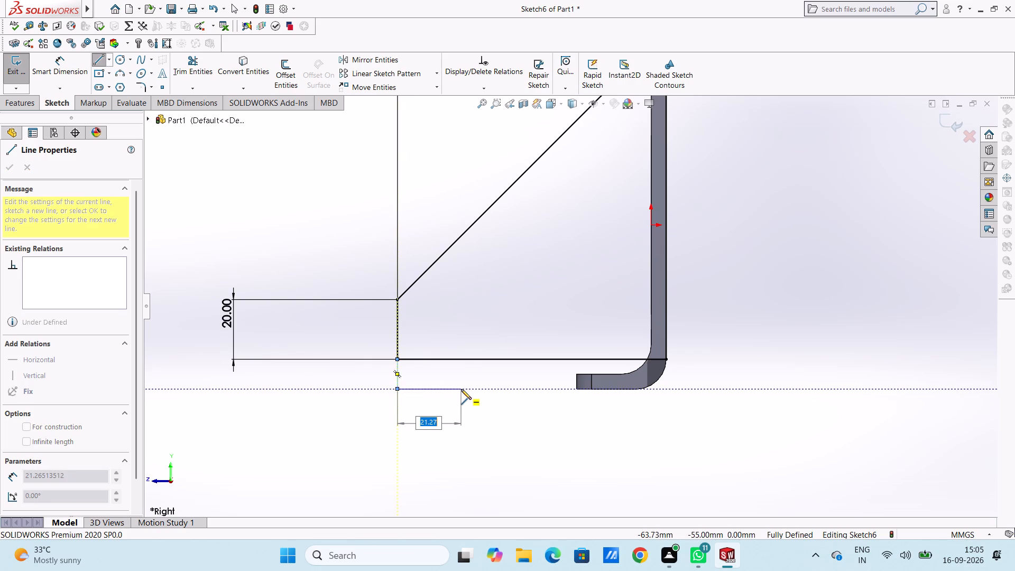
type("30")
key("Return")
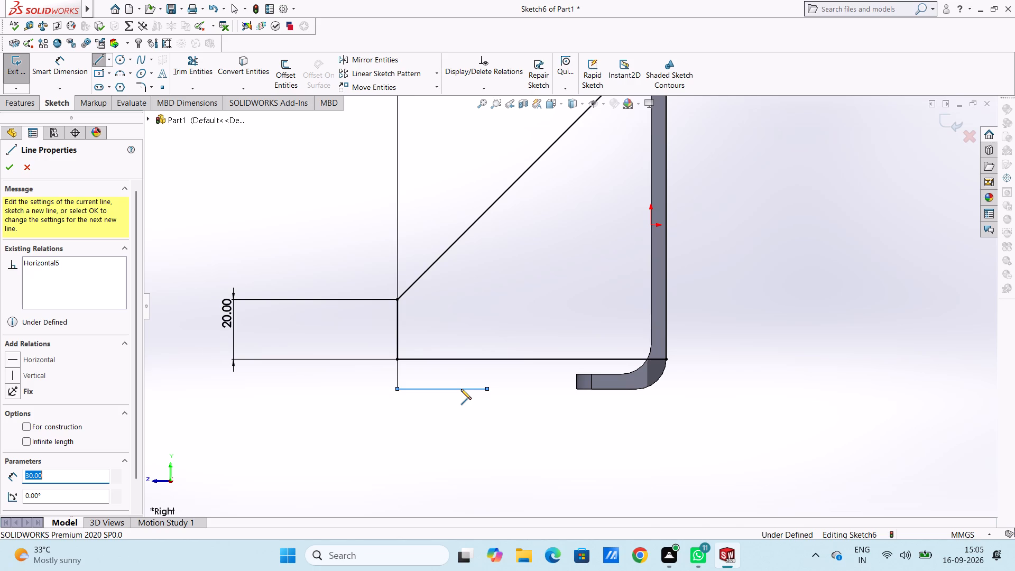
left_click(486, 358)
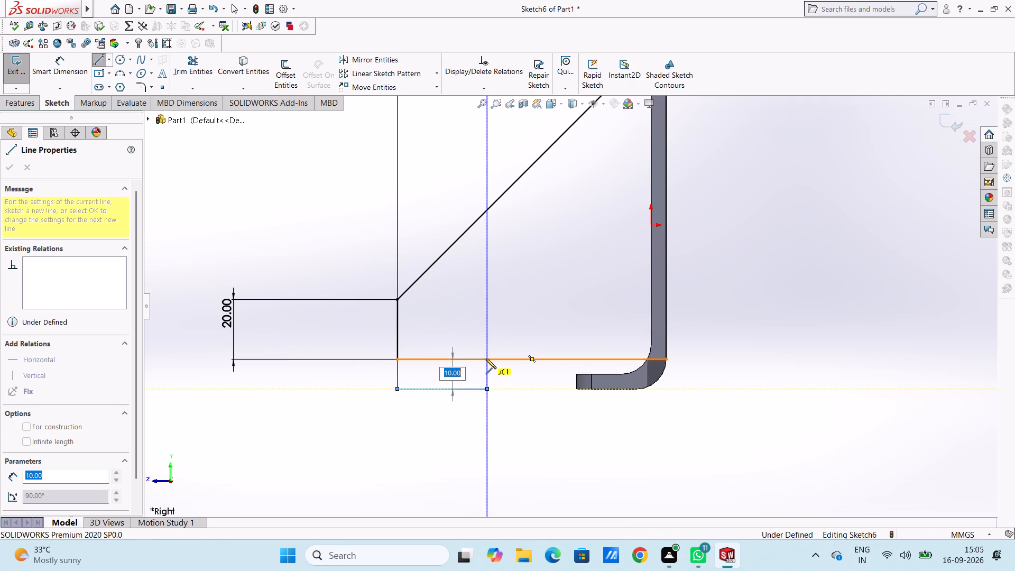
left_click(396, 358)
key("Escape")
key("Escape")
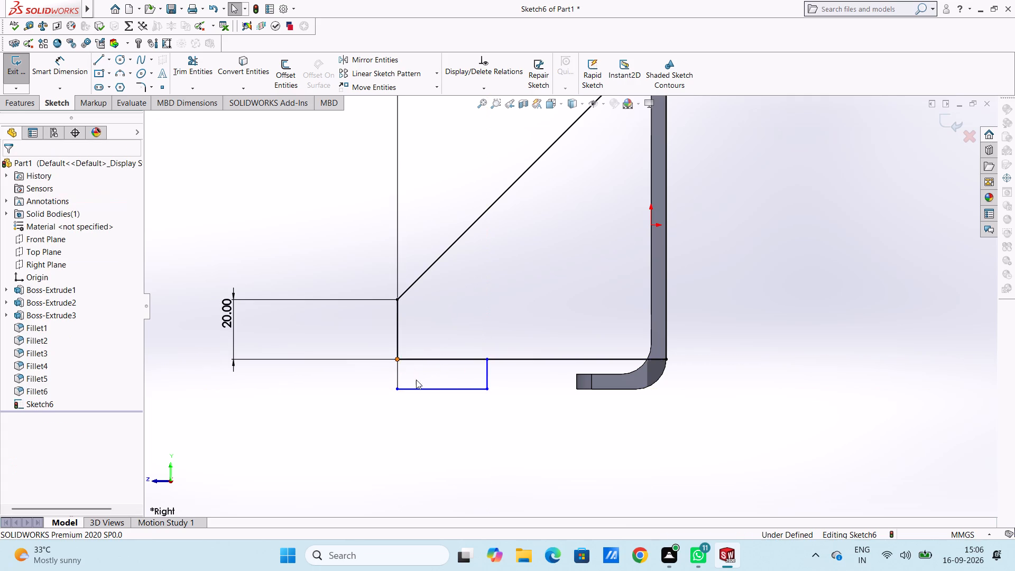
Dimension the tab's bottom line at 30 mm and its front vertical line at 10 mm.
scroll(428, 388, "up", 2)
left_click(77, 63)
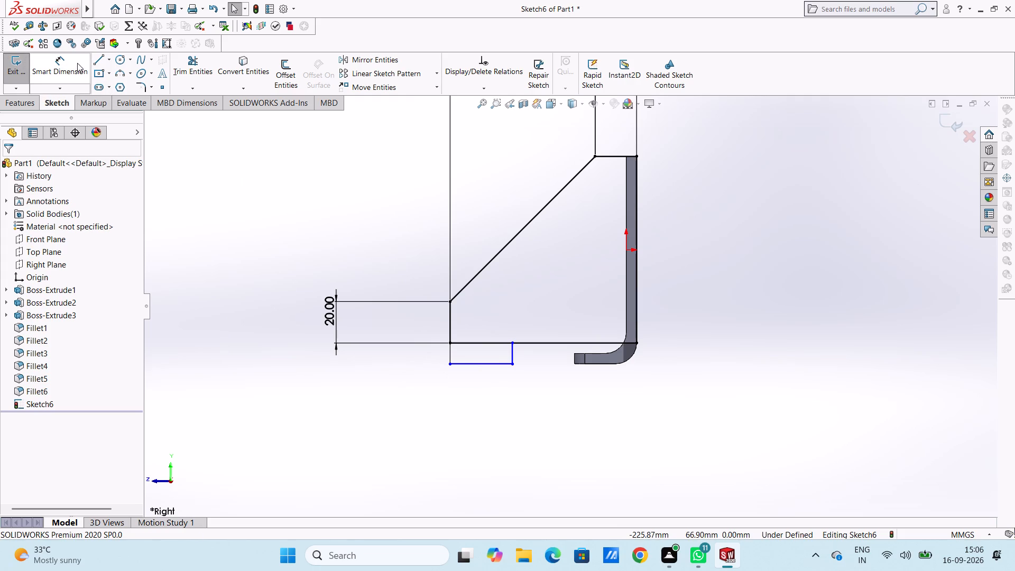
left_click(492, 365)
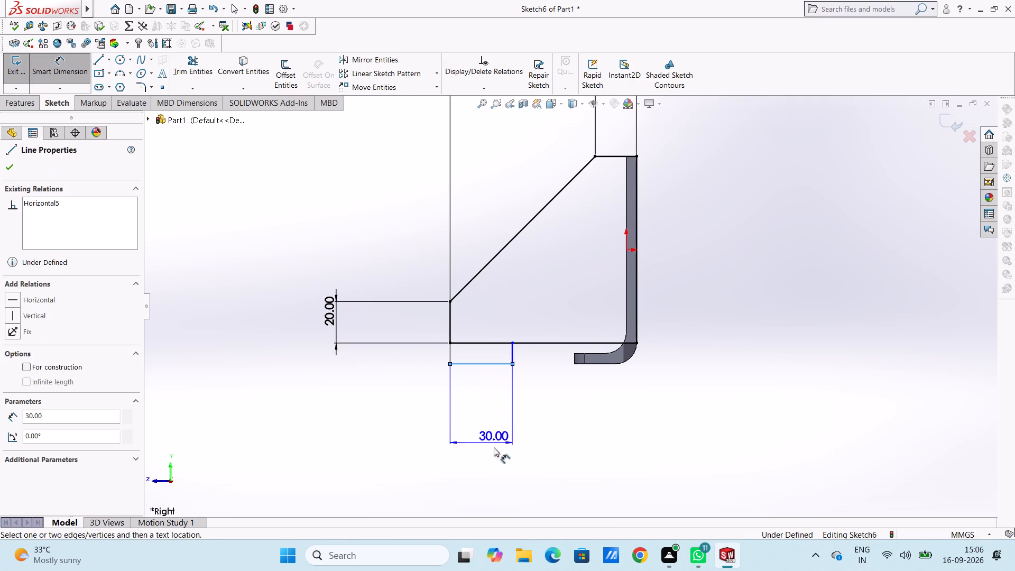
left_click(491, 468)
left_click(448, 449)
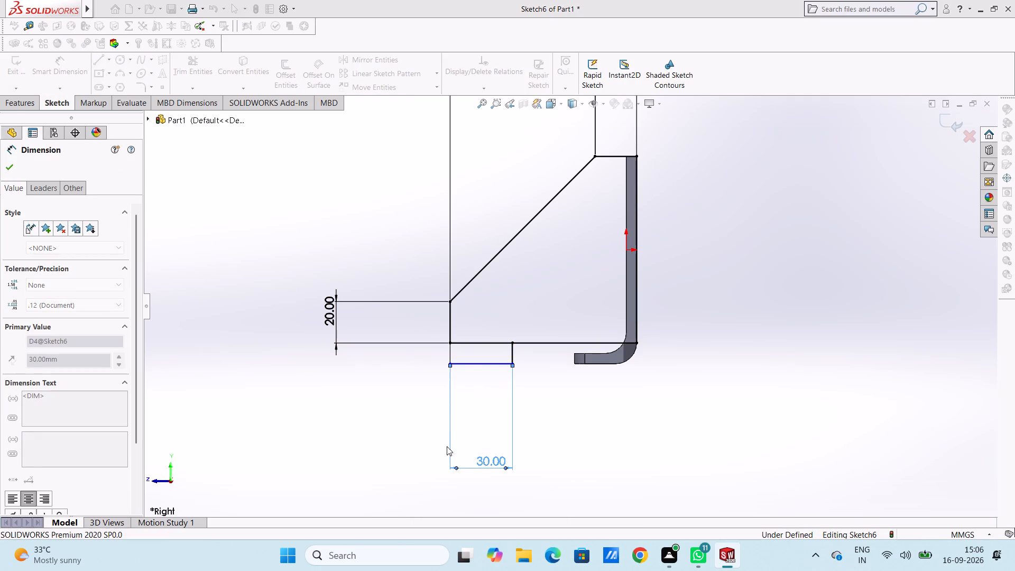
left_click(451, 354)
left_click(246, 374)
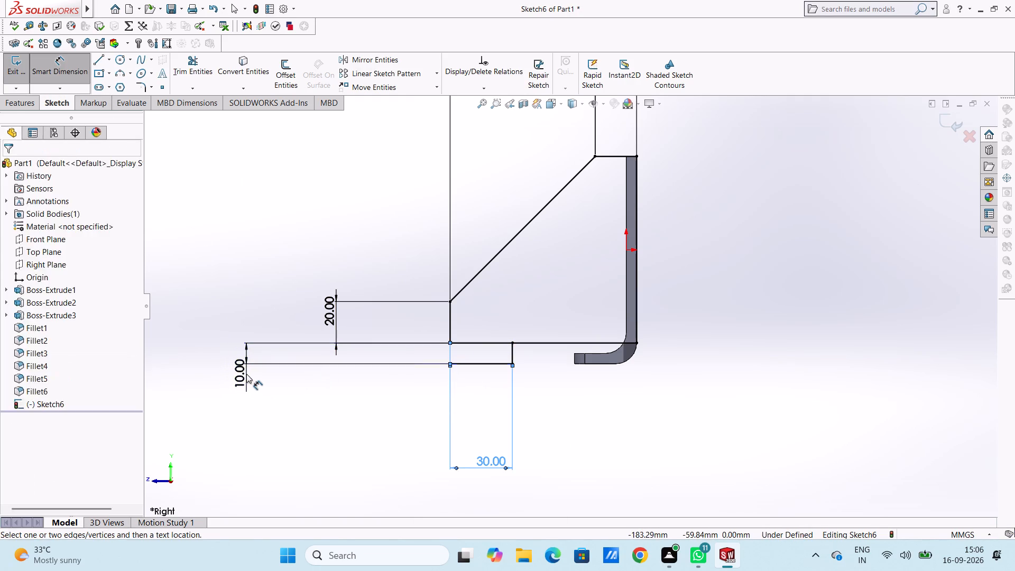
left_click(204, 358)
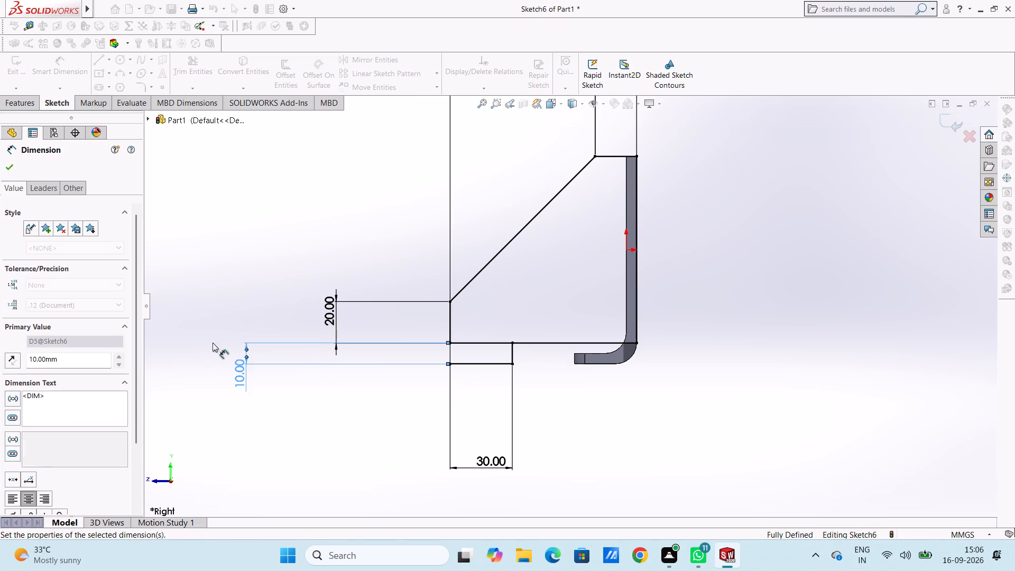
left_click(273, 283)
scroll(283, 226, "up", 1)
middle_click_drag(284, 226, 285, 227)
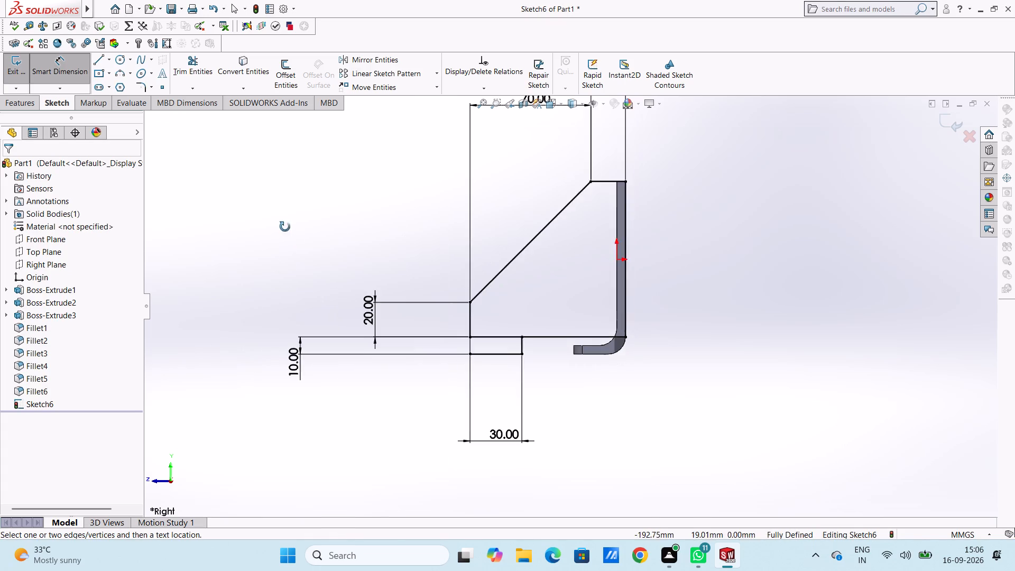
middle_click_drag(285, 227, 357, 316)
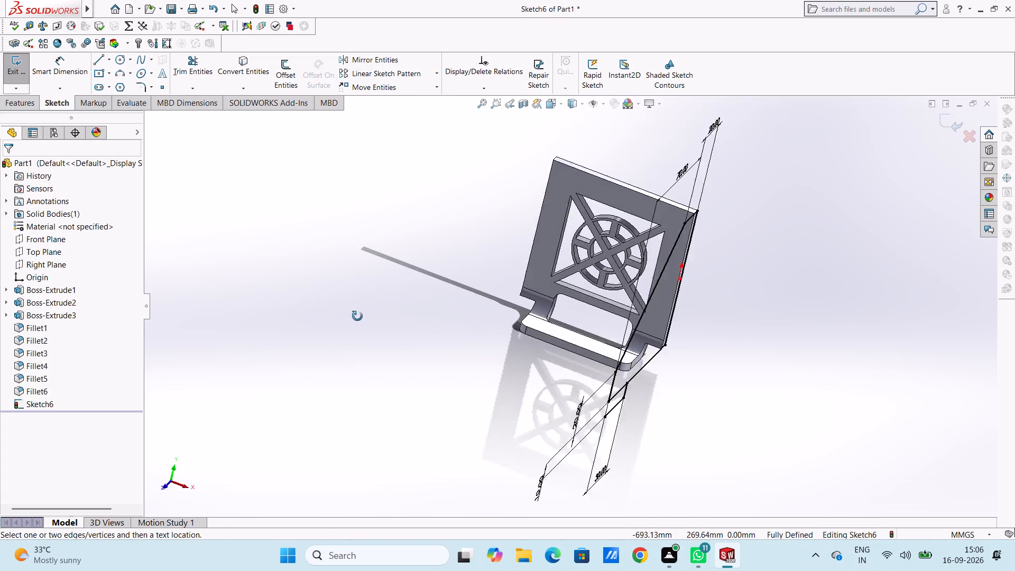
middle_click_drag(357, 316, 343, 307)
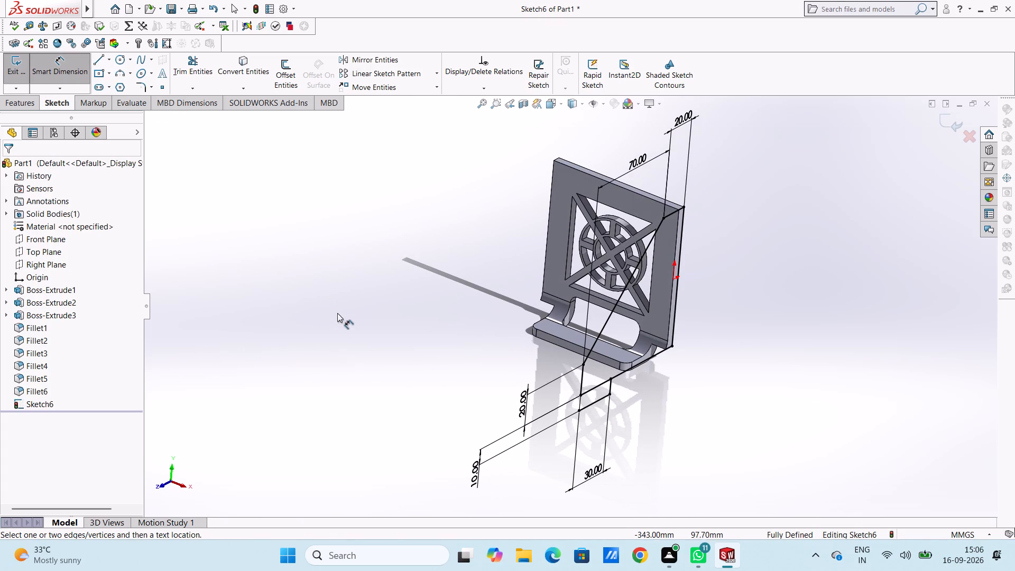
key("Escape")
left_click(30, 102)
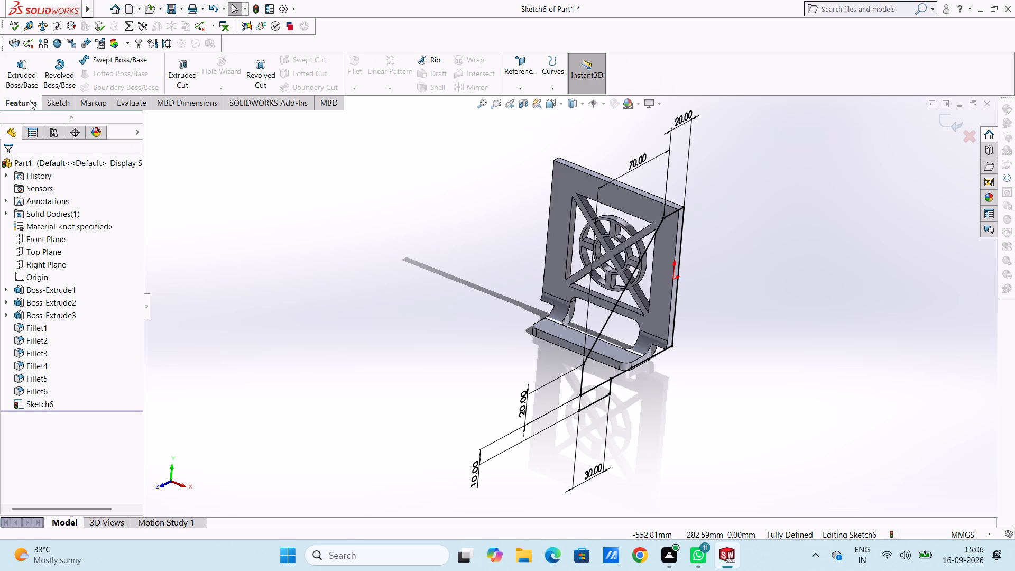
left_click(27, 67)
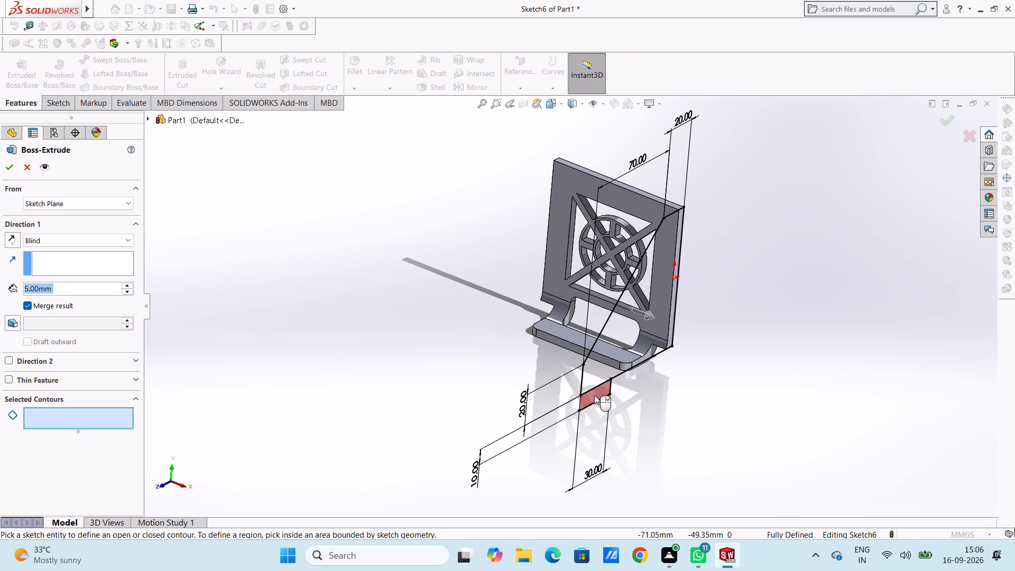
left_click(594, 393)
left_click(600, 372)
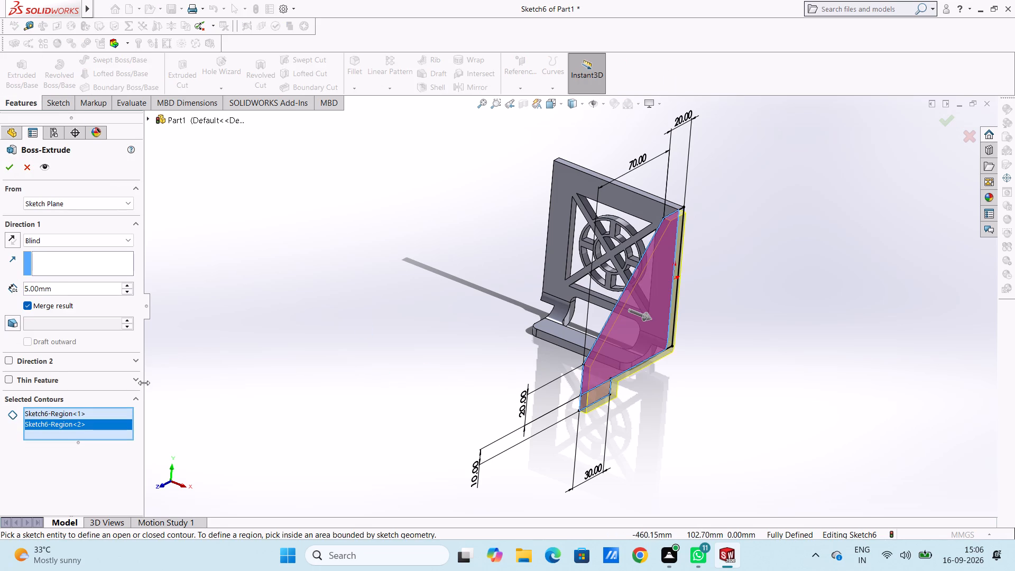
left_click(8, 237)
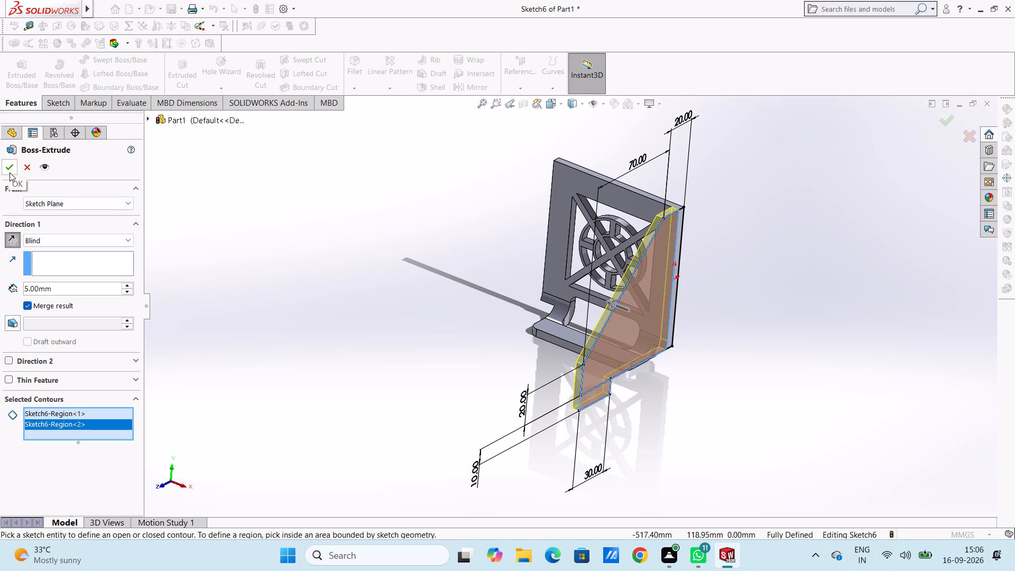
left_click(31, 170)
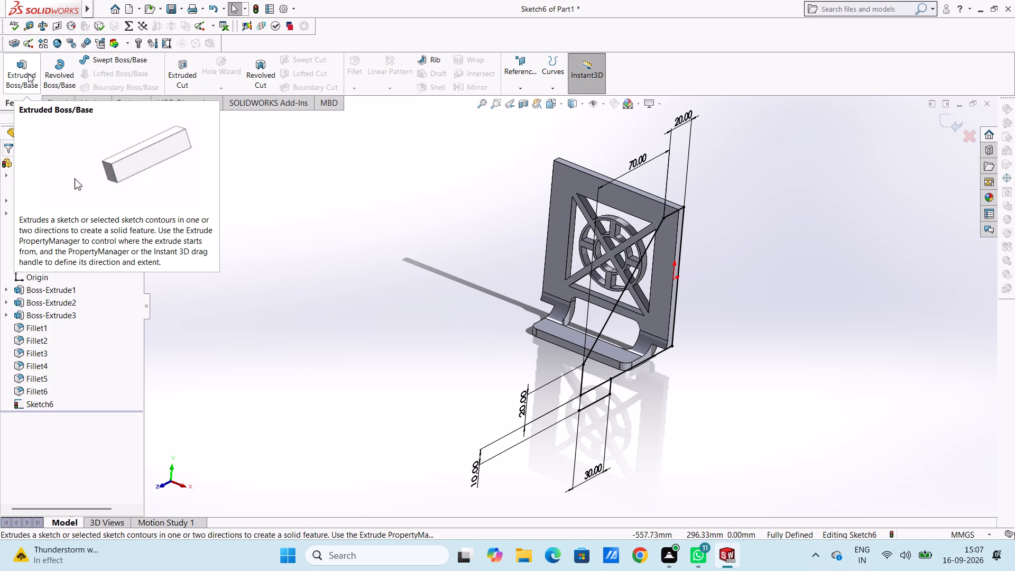
Extrude only the small rectangular tab contour 30 mm blind in the reversed direction, inward from the side face.
left_click(28, 73)
left_click(603, 395)
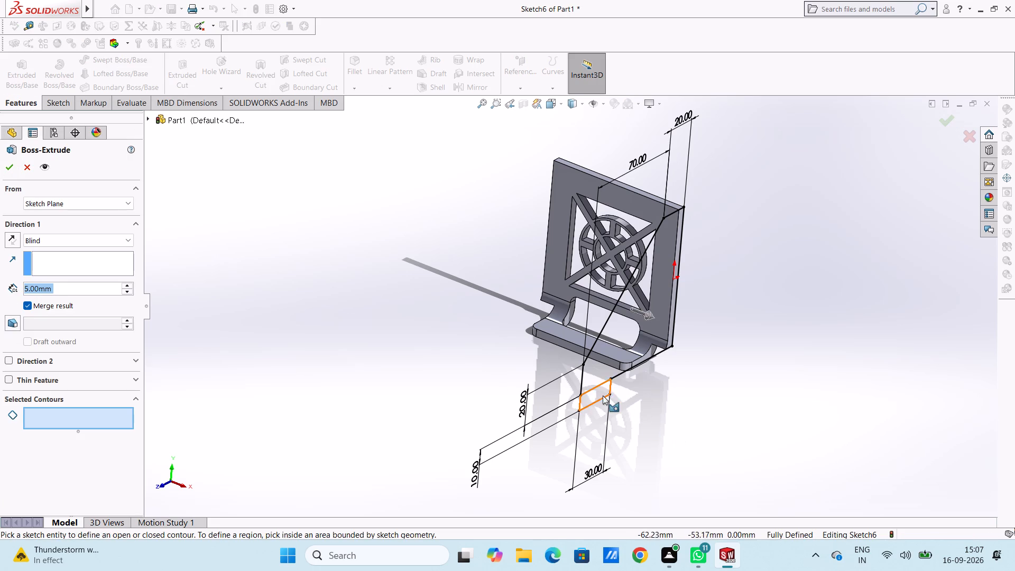
left_click(9, 235)
double_click(78, 285)
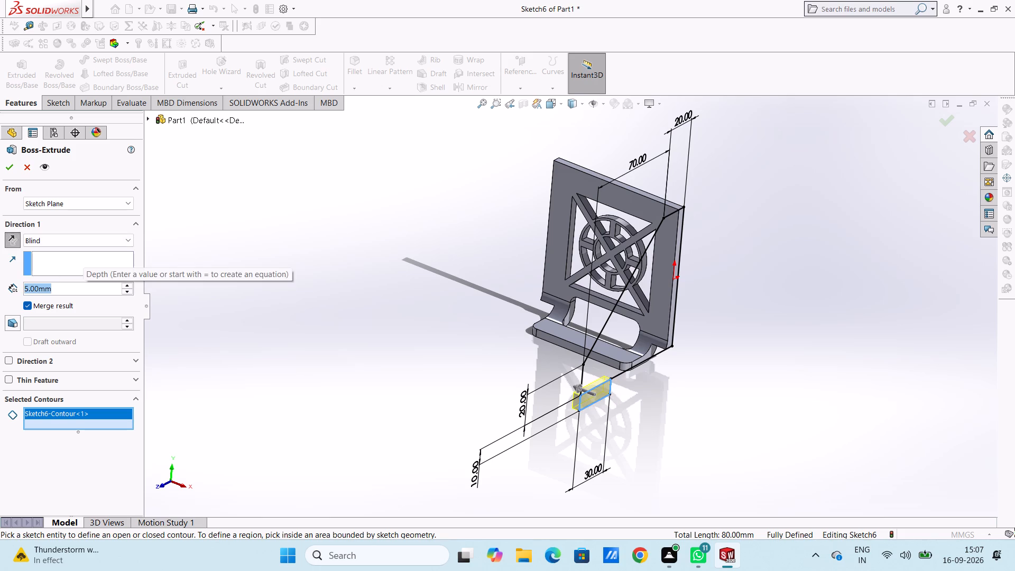
type("30")
key("Return")
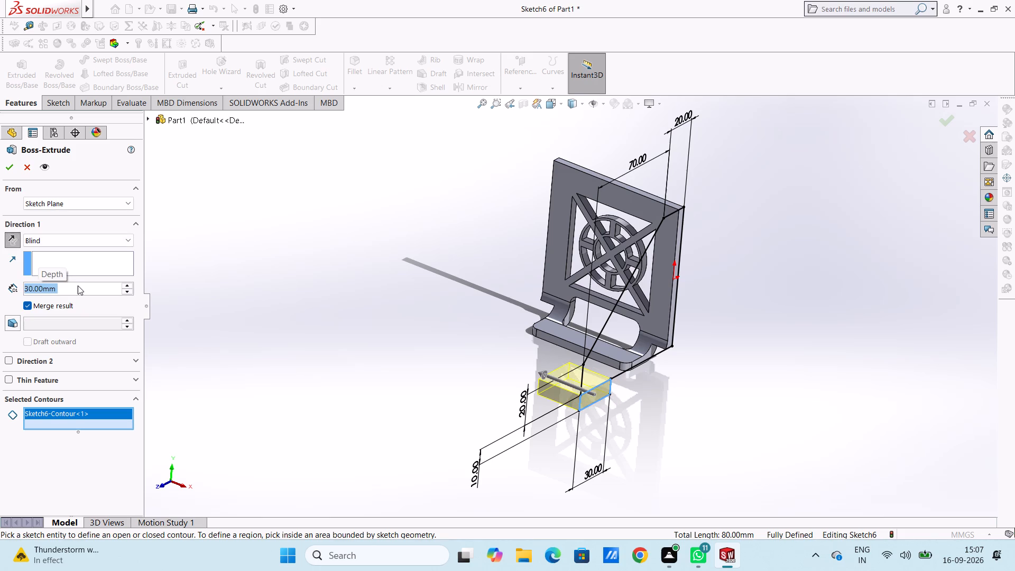
left_click(11, 165)
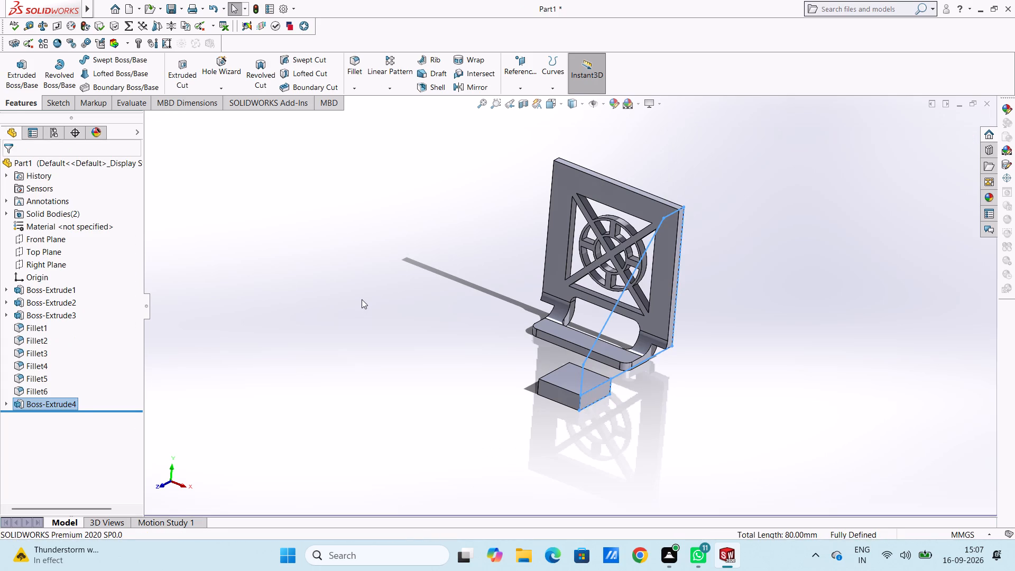
left_click(362, 298)
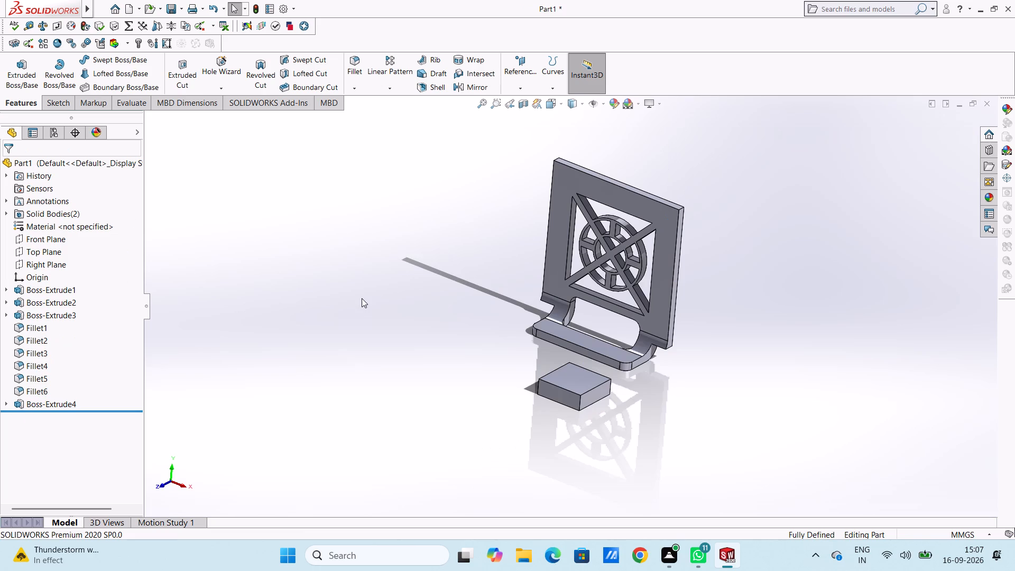
On the frame's side face, sketch a 90 mm bottom line from the foot block's upper front corner, a 90 mm rear vertical and a 20 mm top line.
key("ctrl+4")
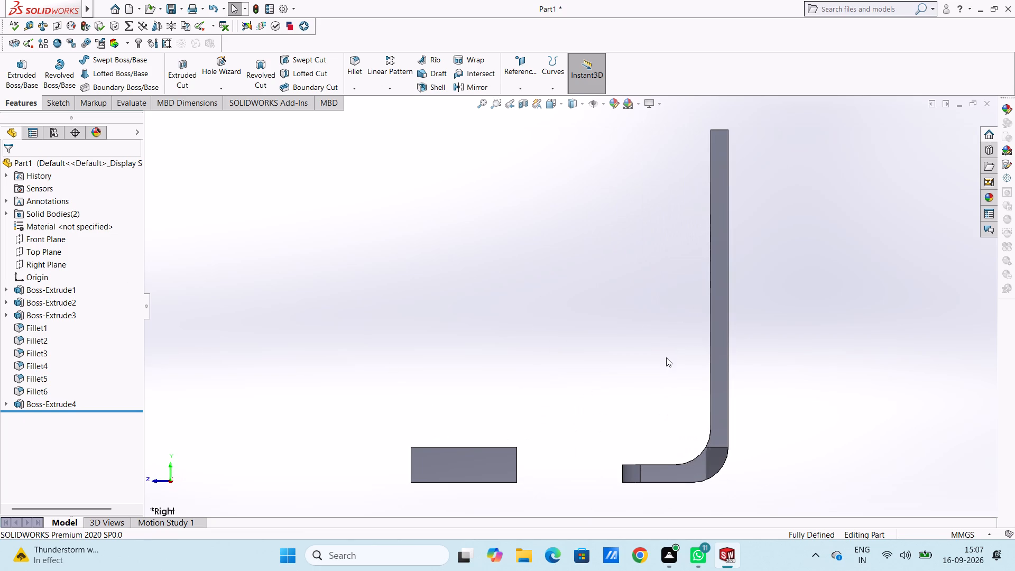
left_click(717, 314)
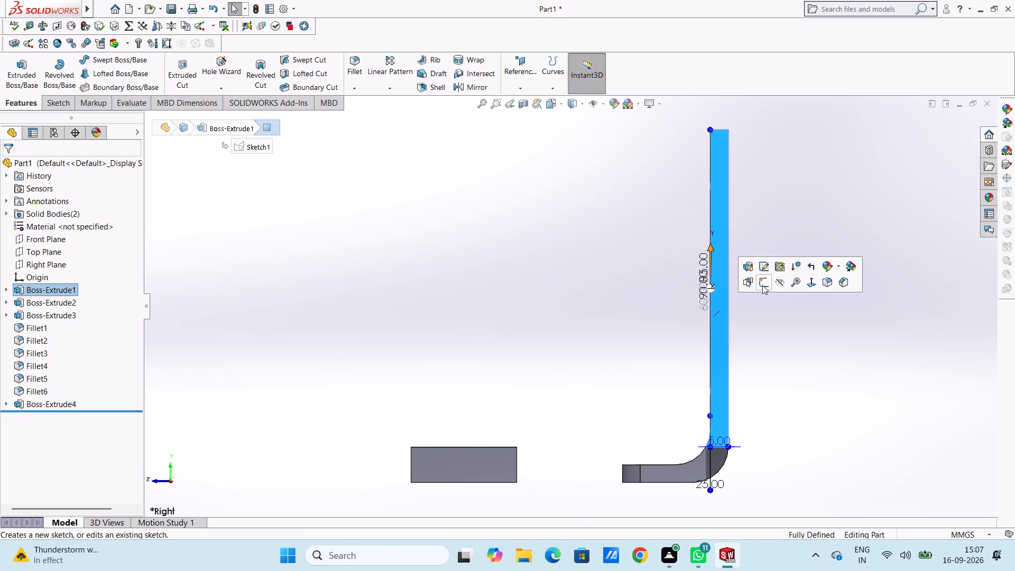
left_click(762, 285)
left_click(444, 328)
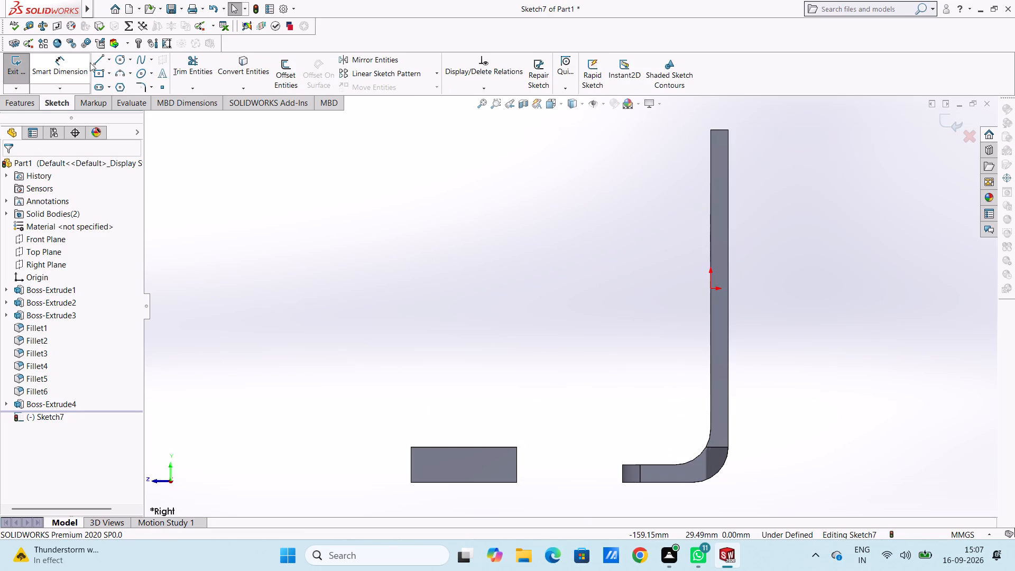
left_click(100, 62)
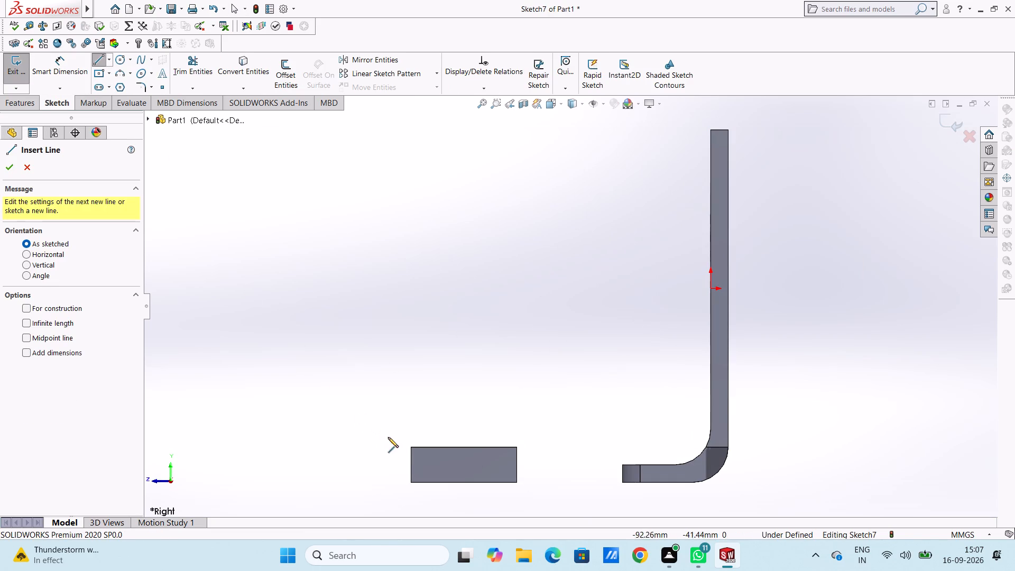
left_click(410, 446)
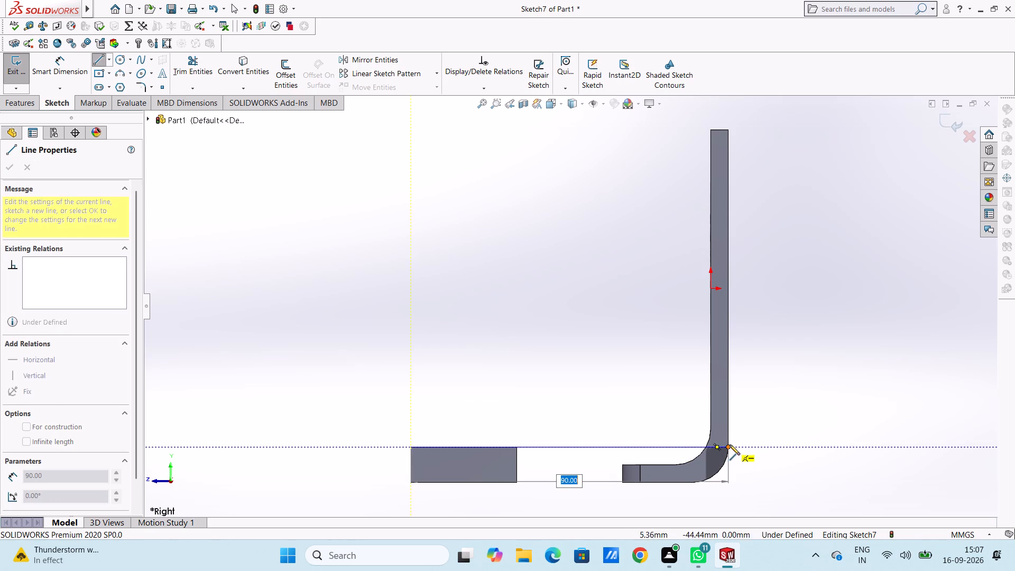
left_click(730, 445)
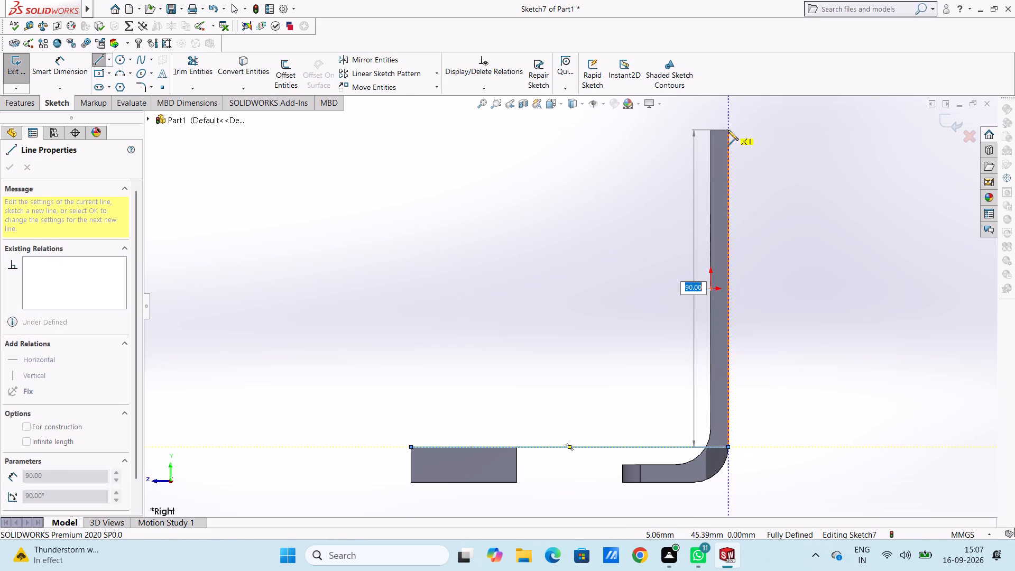
left_click(728, 132)
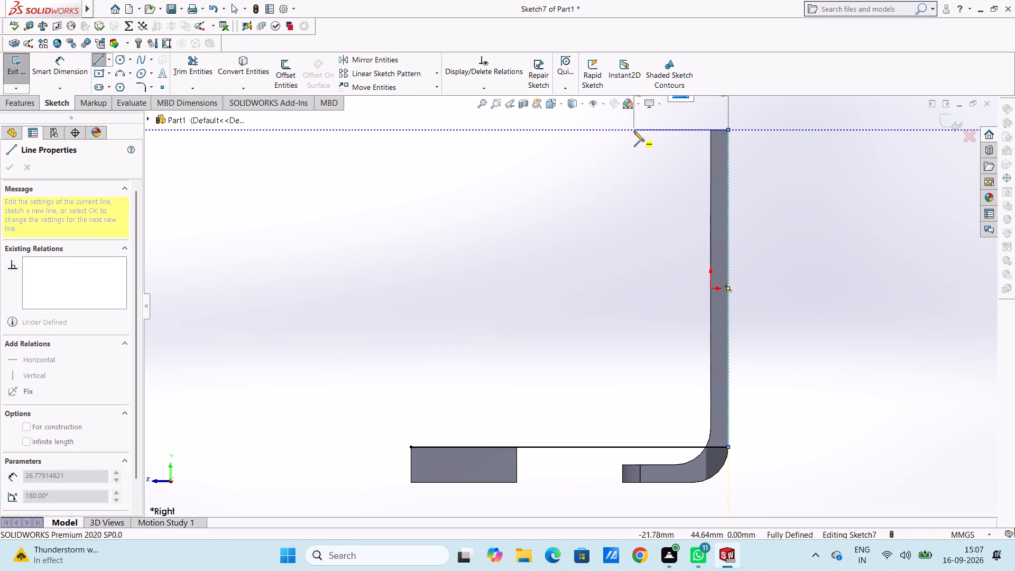
type("20")
key("Return")
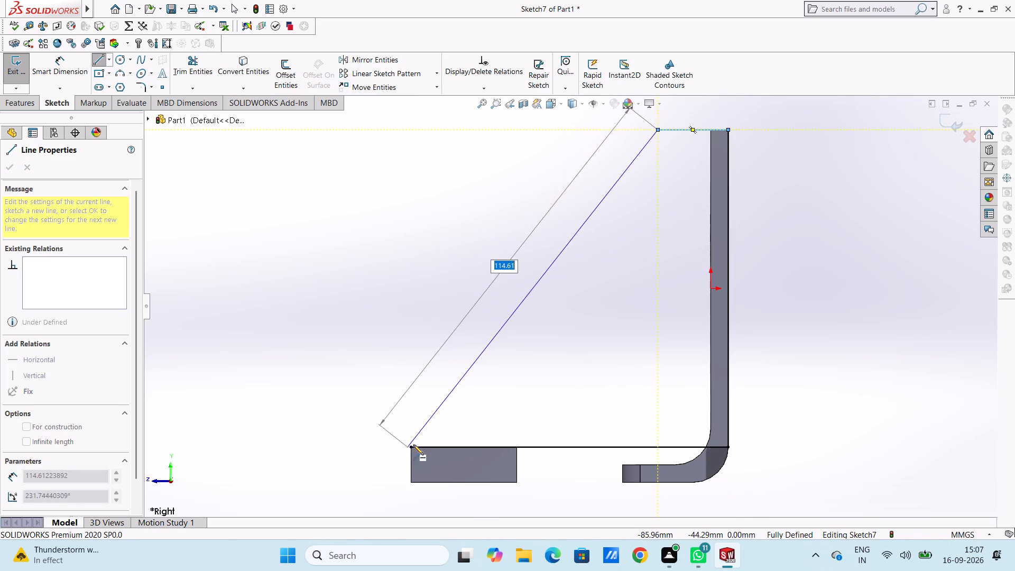
key("Escape")
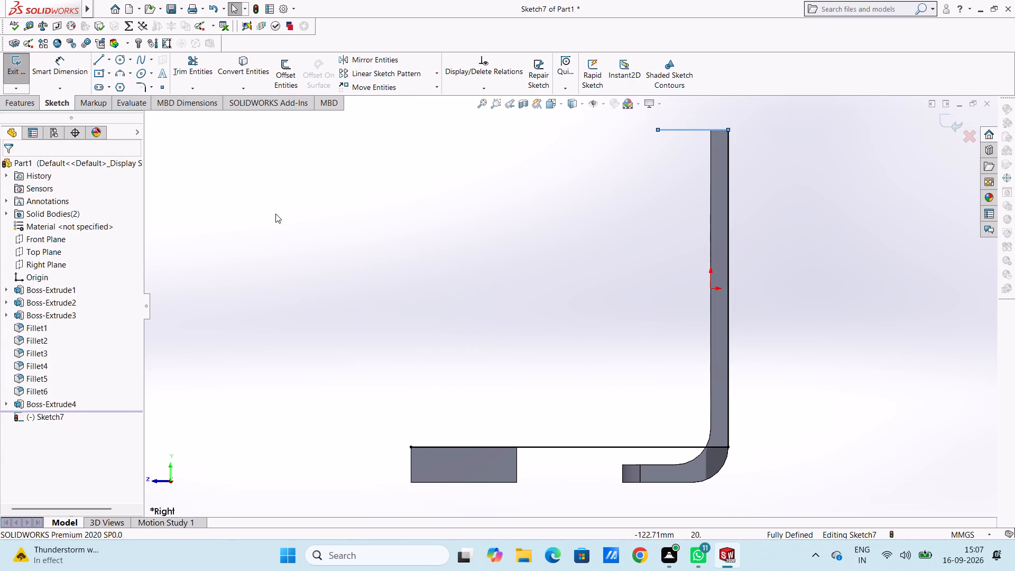
Close the side profile with a 20 mm vertical line at the front and a sloped line up to the top line's front end.
left_click(97, 57)
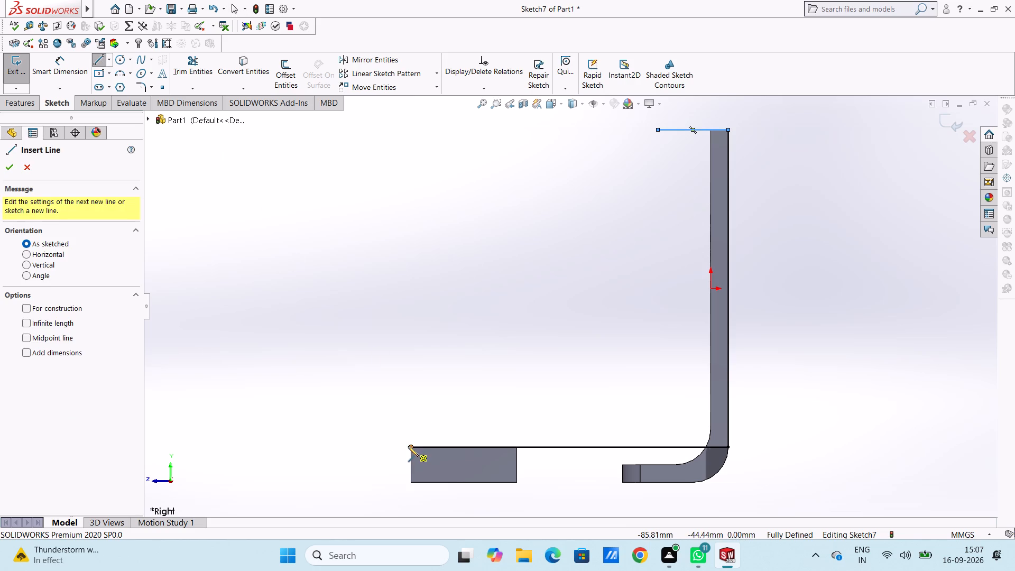
left_click(410, 447)
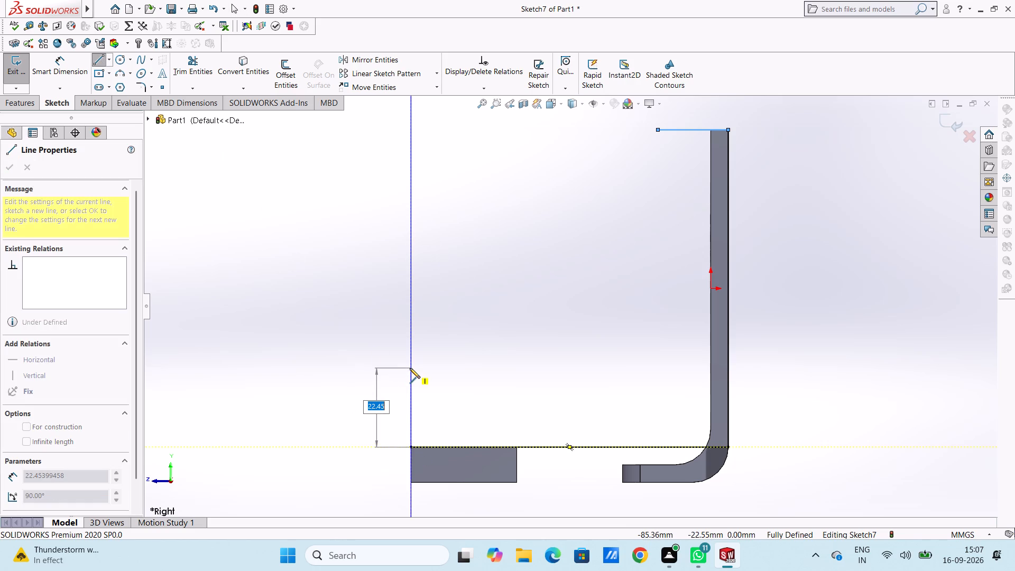
type("20")
key("Return")
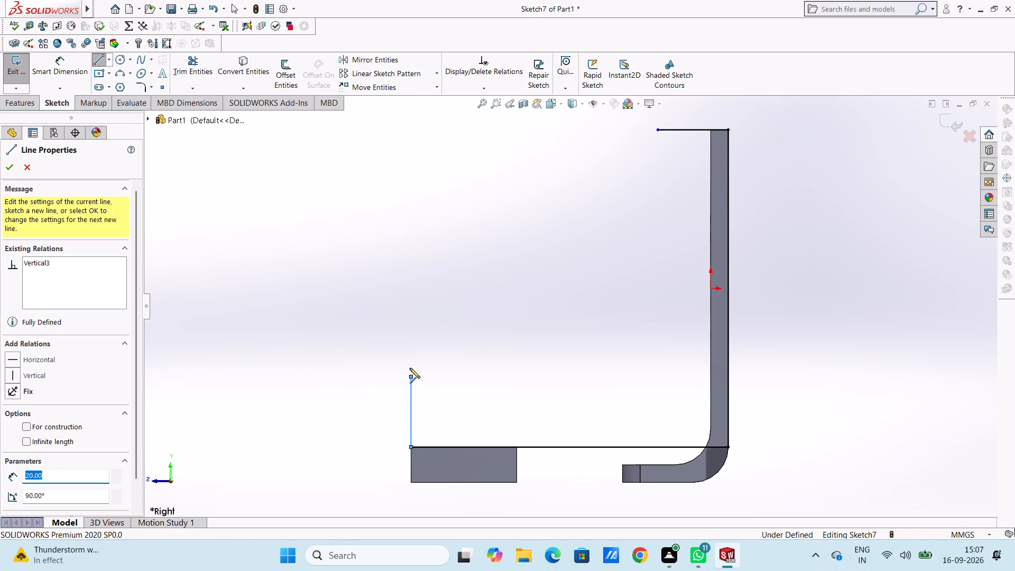
left_click(657, 130)
key("Escape")
key("Escape")
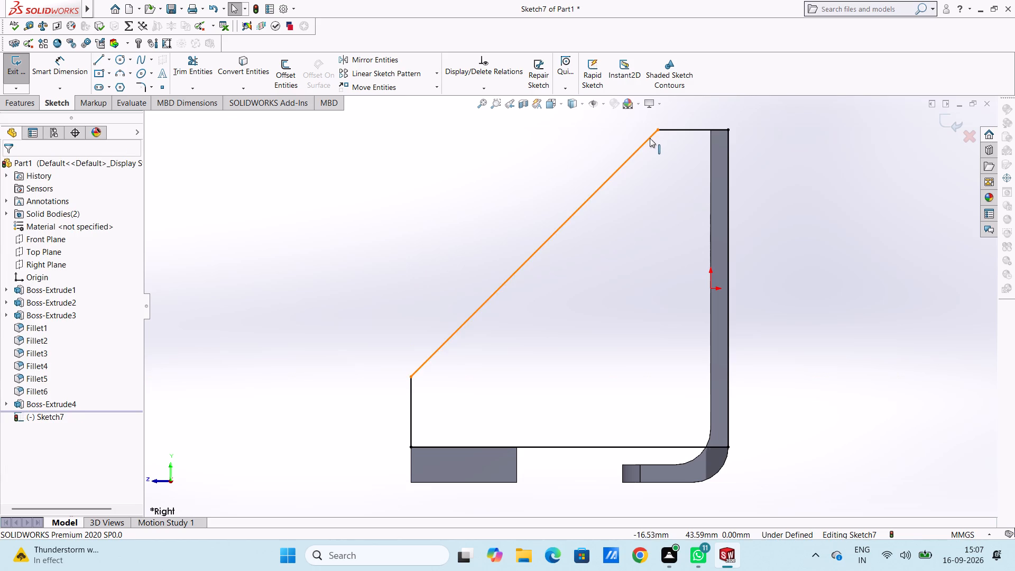
Dimension the front vertical line at 20 mm and the sloped line's horizontal span at 70 mm.
scroll(640, 195, "up", 3)
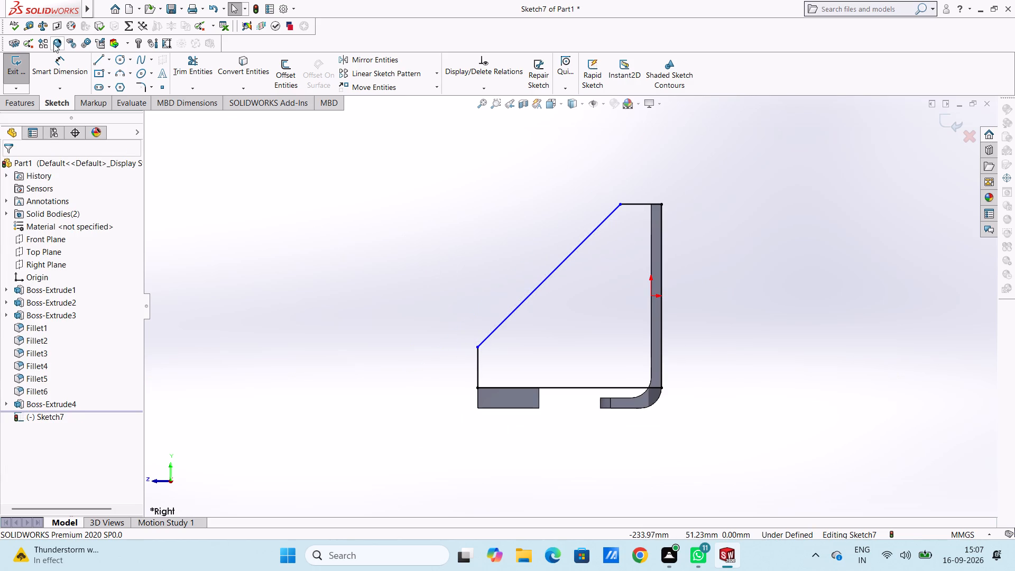
left_click(56, 59)
left_click(477, 360)
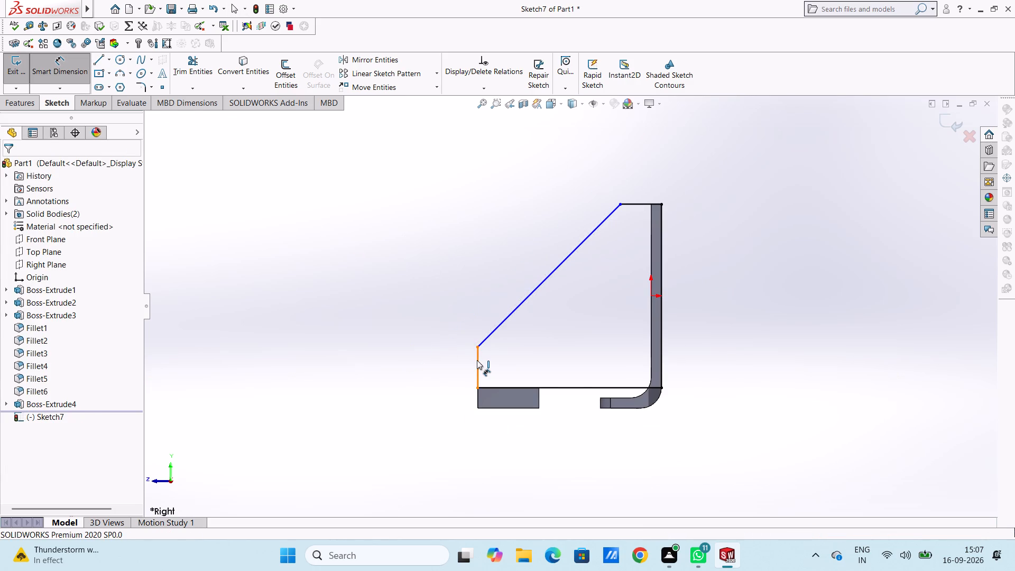
left_click(285, 352)
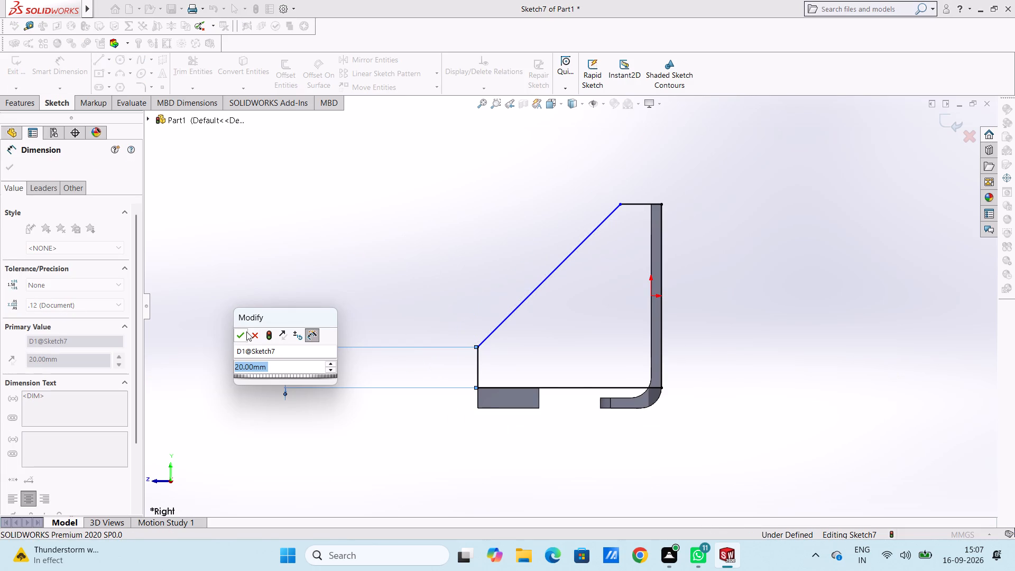
left_click(241, 335)
left_click(389, 276)
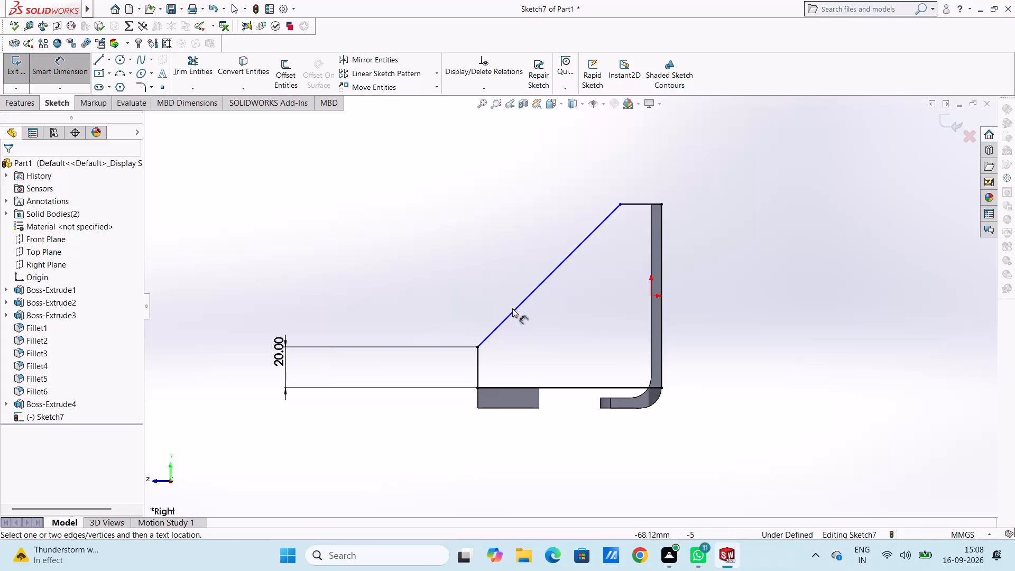
left_click(513, 309)
left_click(556, 112)
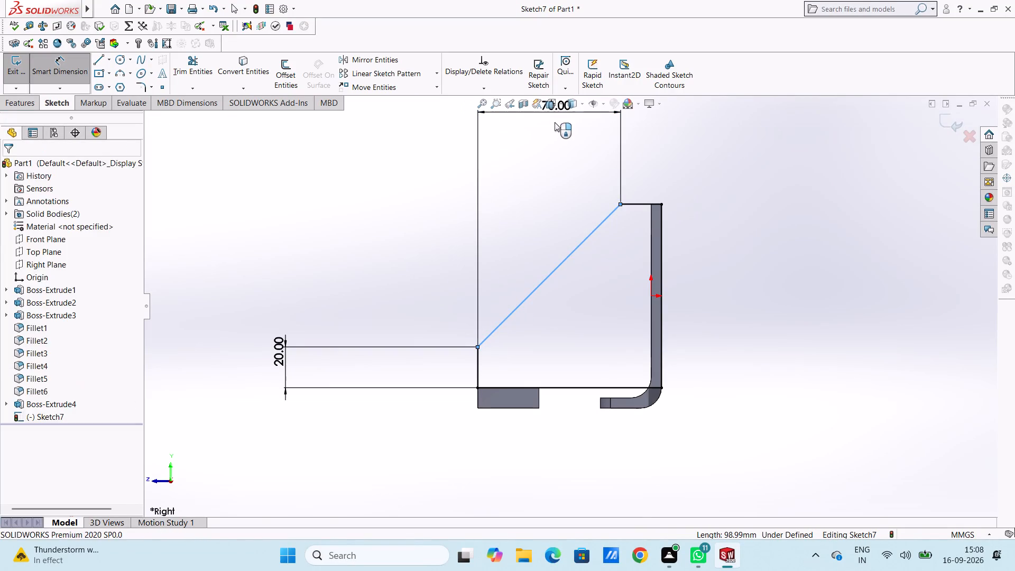
left_click(514, 99)
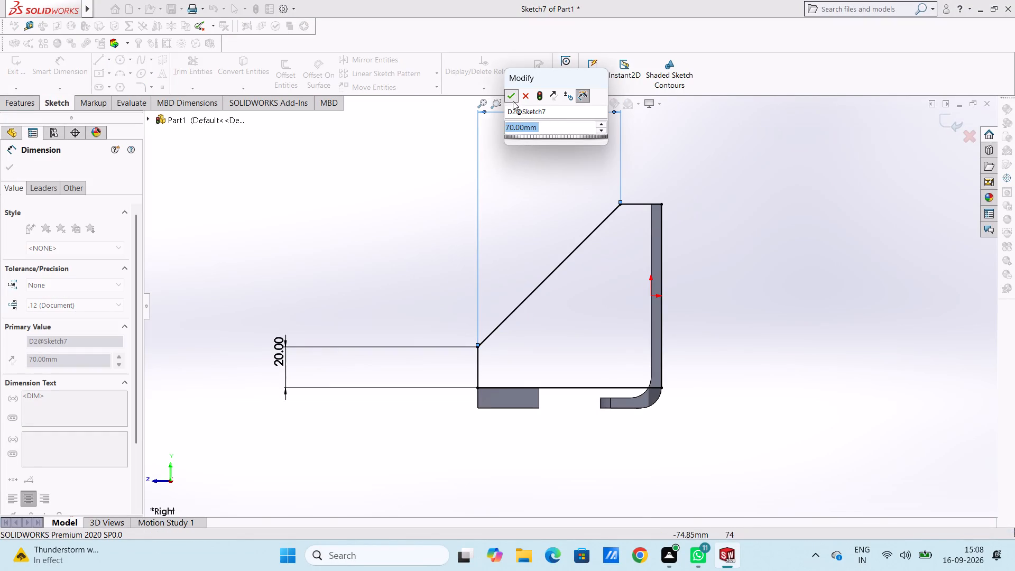
left_click(420, 213)
Extrude the sloped side profile 5 mm blind in the reversed direction, inward from the side face, merged with the bodies.
middle_click_drag(412, 220, 465, 250)
left_click(17, 106)
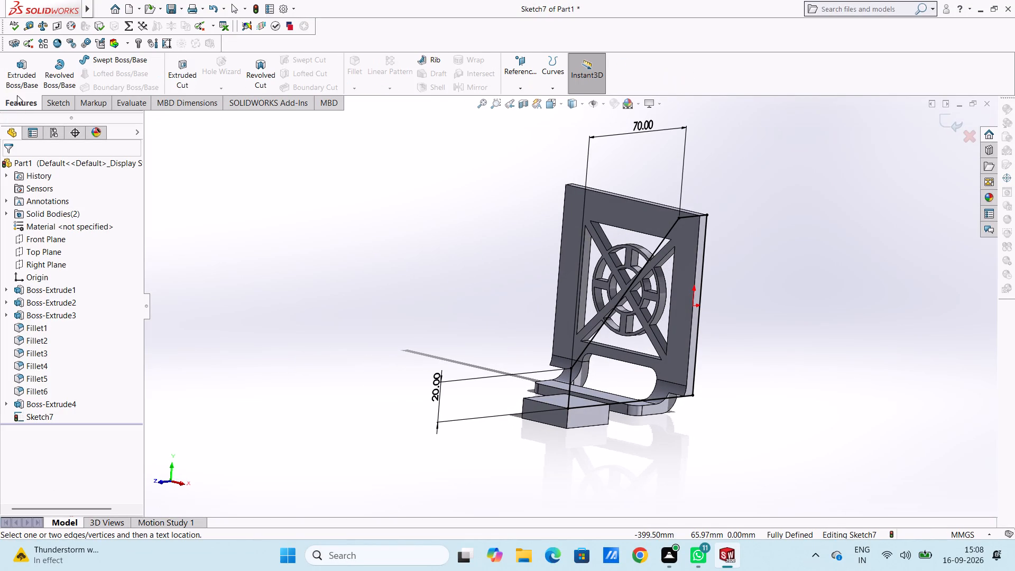
left_click(15, 75)
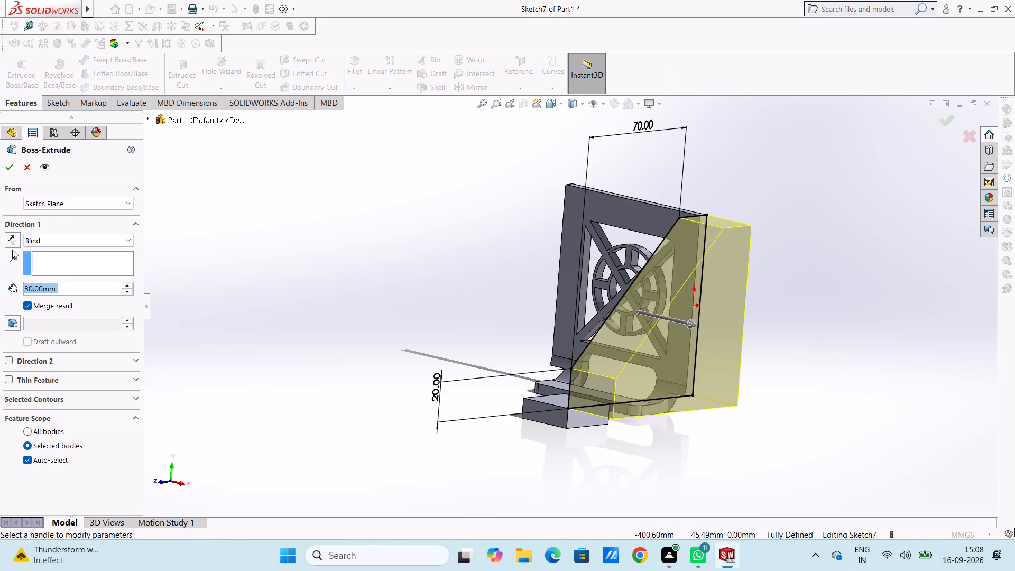
left_click(14, 242)
double_click(84, 290)
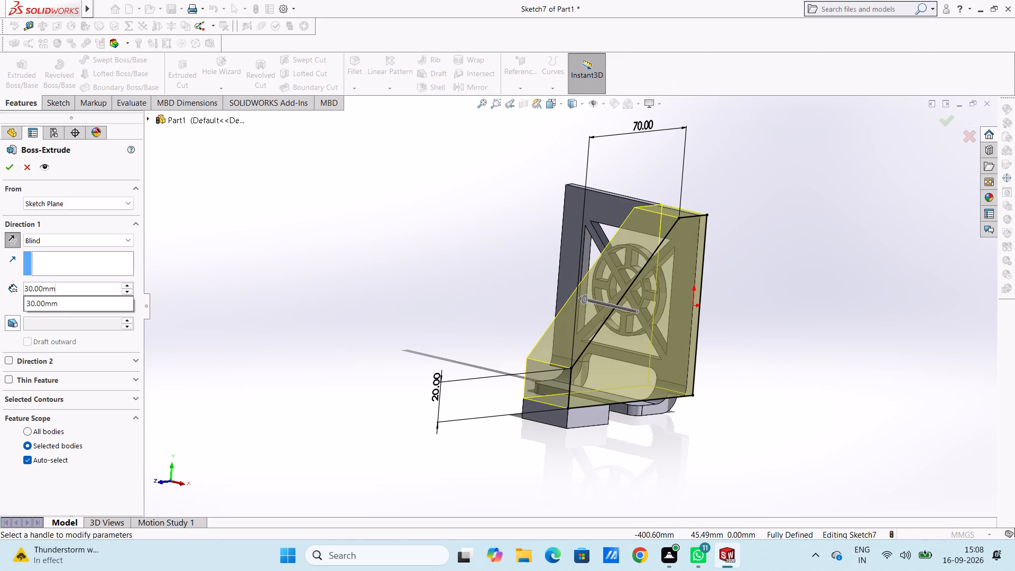
key("5")
key("Return")
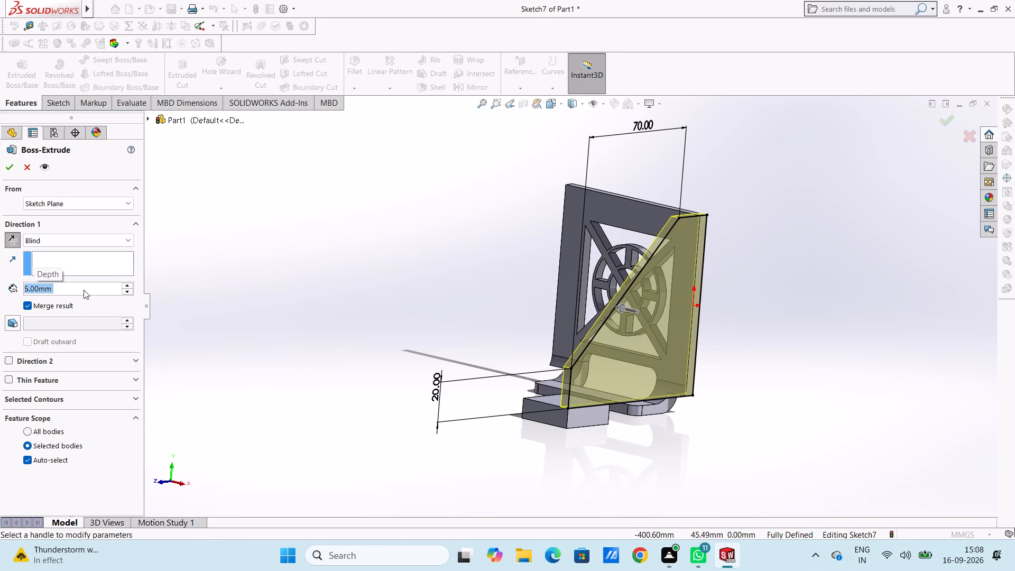
left_click(11, 168)
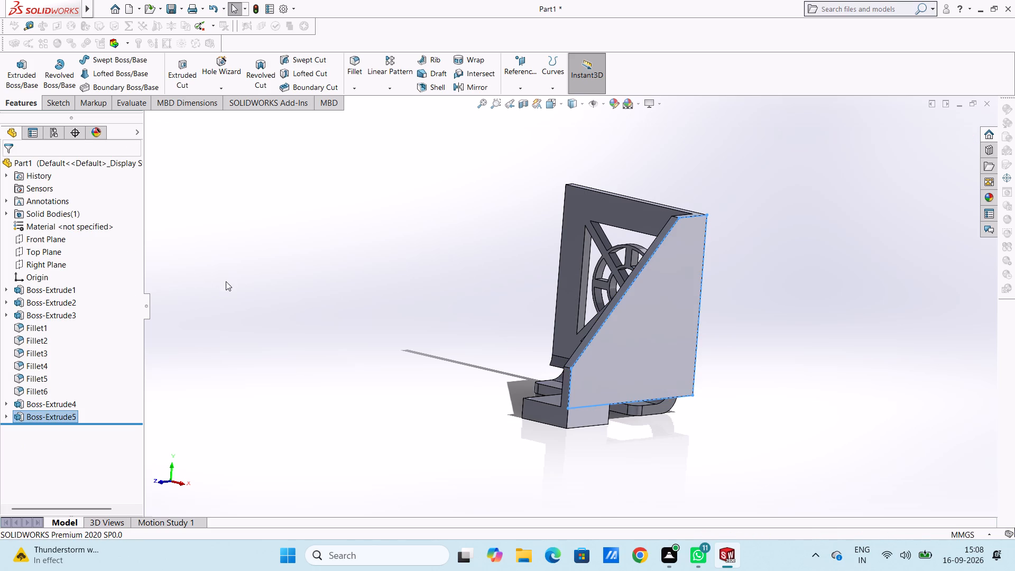
left_click(226, 278)
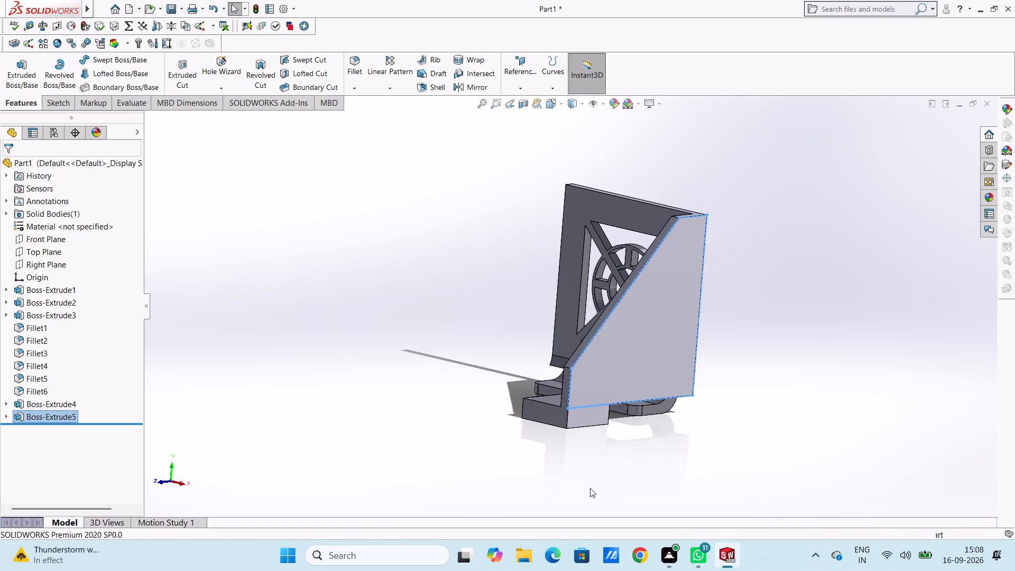
Fillet the foot block's outer bottom edge below the side plate with a 10 mm radius.
scroll(592, 486, "down", 2)
scroll(590, 376, "down", 2)
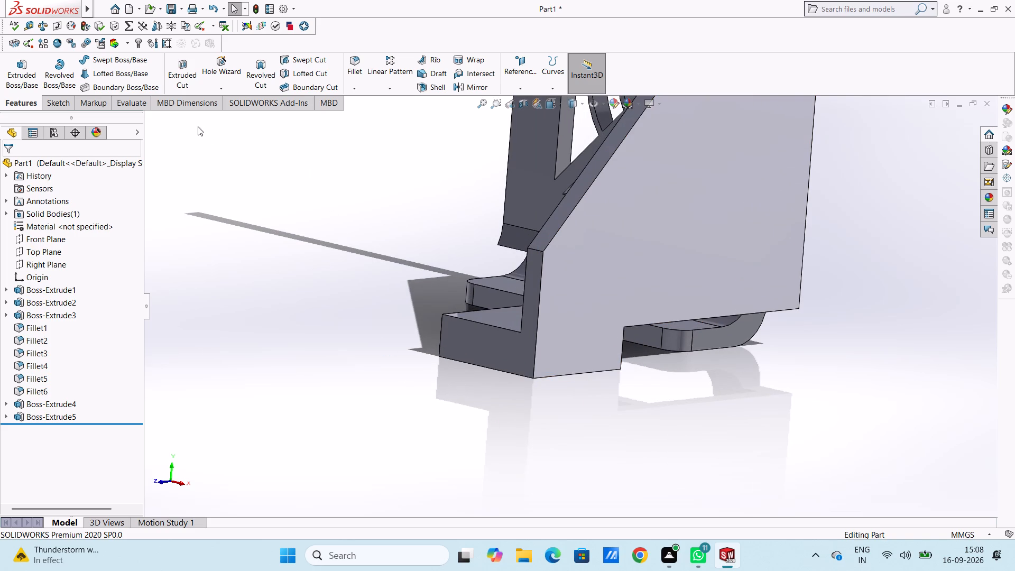
left_click(352, 64)
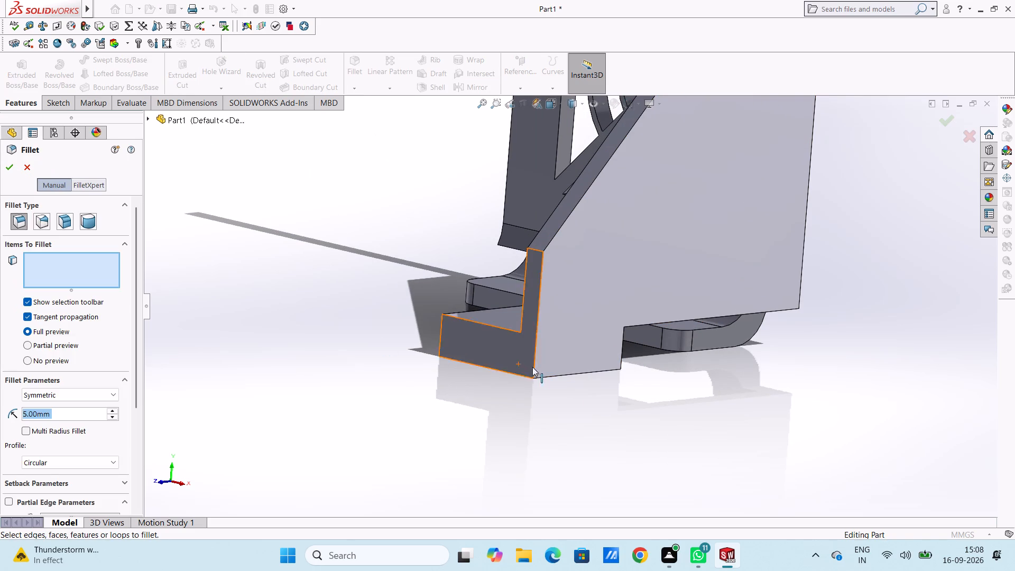
left_click(557, 377)
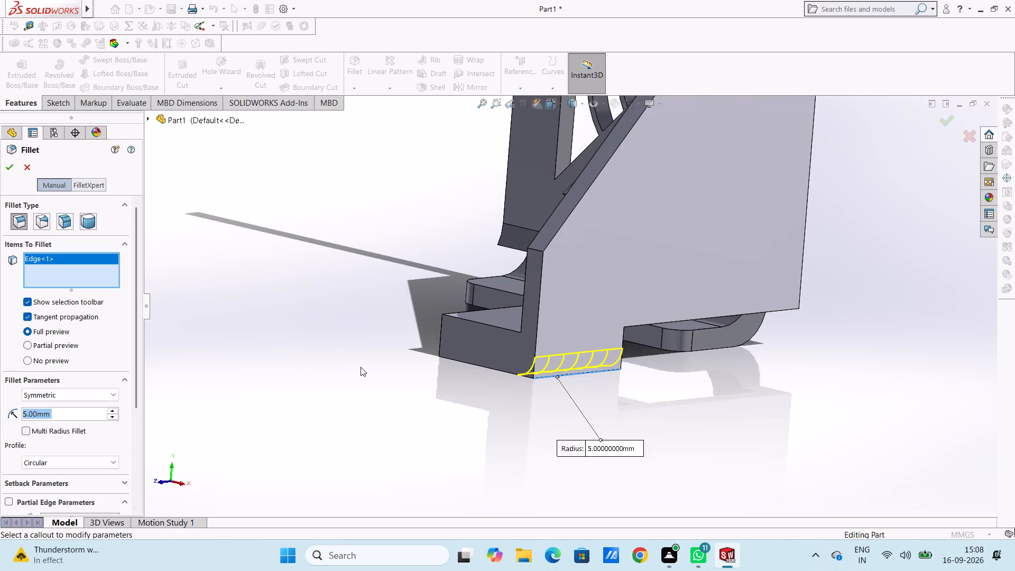
type("10")
key("Return")
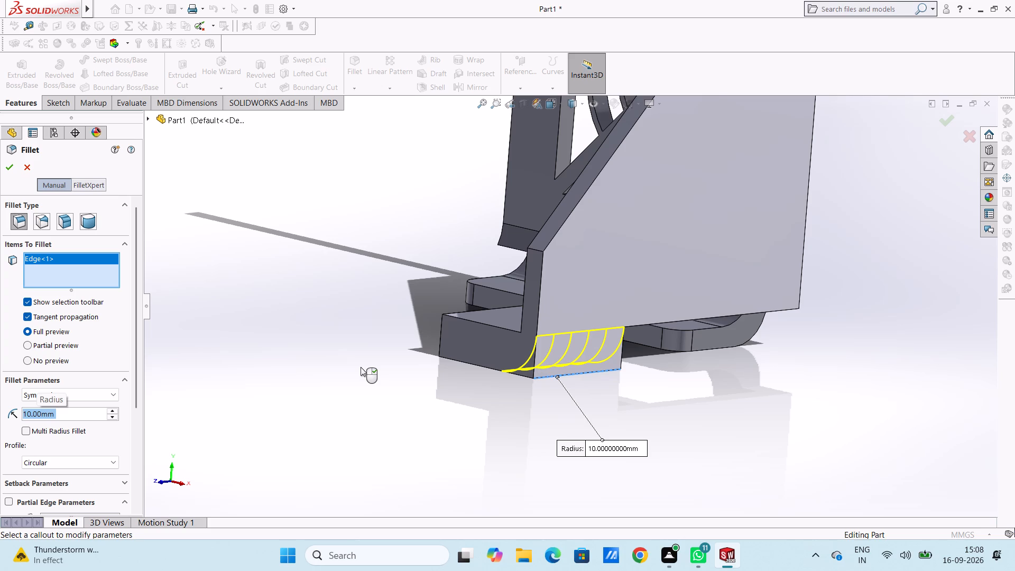
left_click(3, 170)
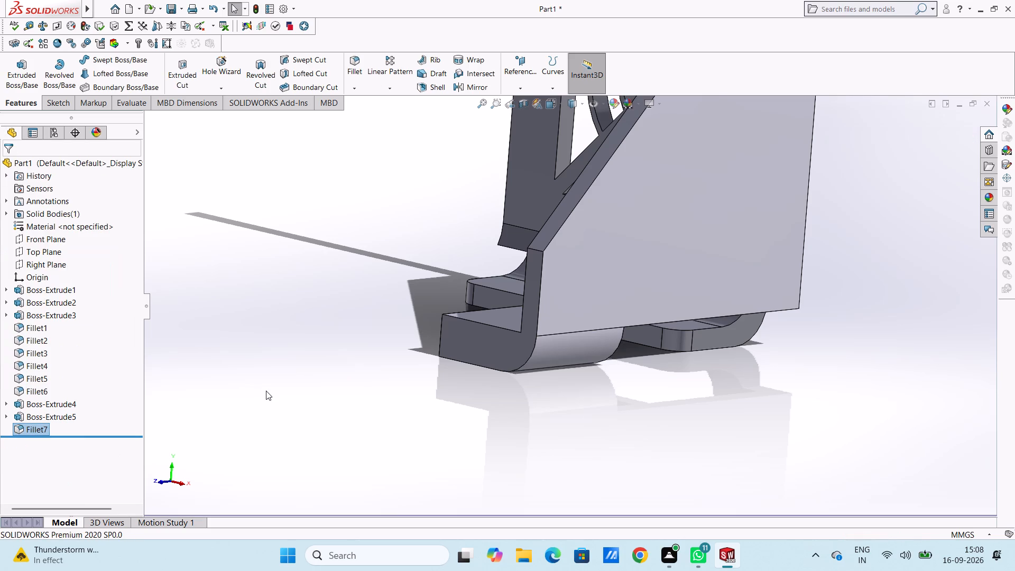
Fillet the inner edge where the foot block meets the side plate with a 10 mm radius.
middle_click_drag(269, 368, 357, 416)
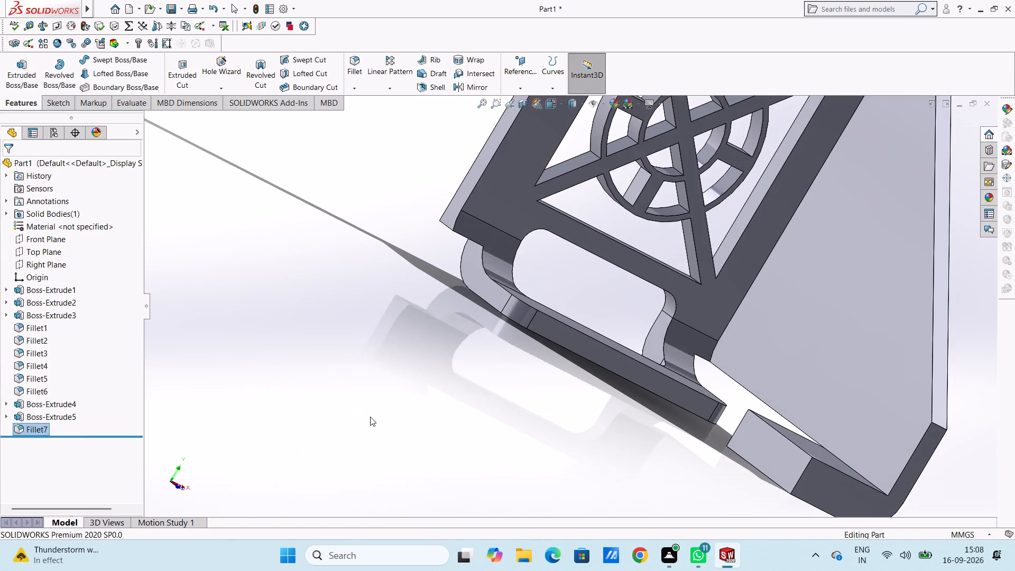
scroll(569, 409, "down", 3)
scroll(569, 409, "up", 3)
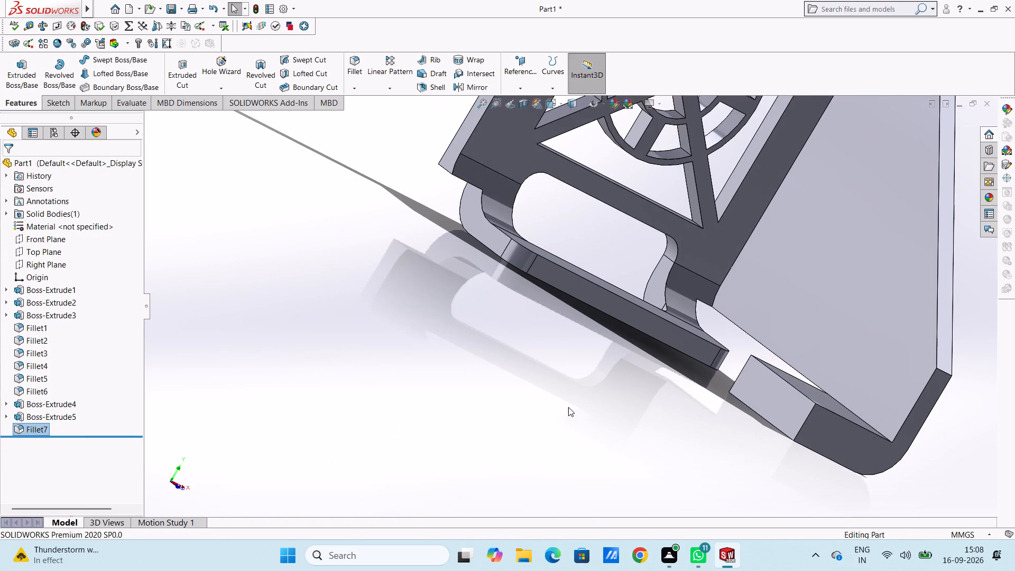
scroll(703, 456, "up", 1)
scroll(855, 383, "down", 3)
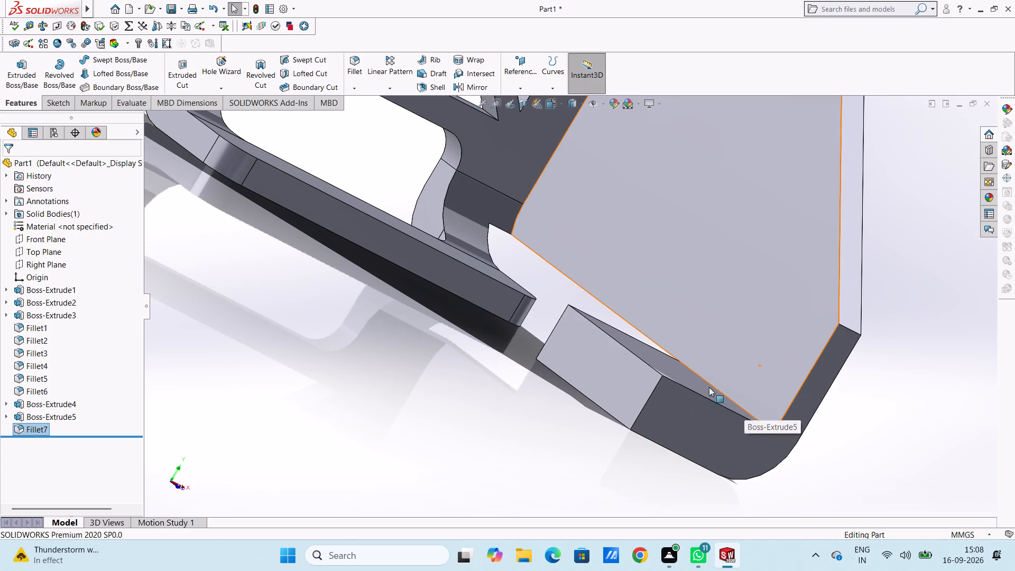
left_click(733, 400)
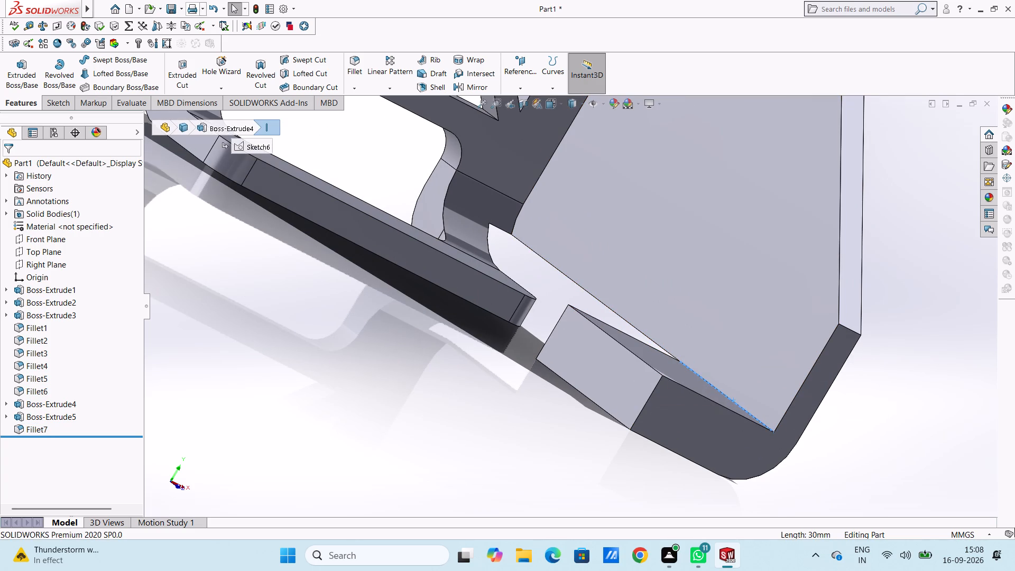
left_click(361, 61)
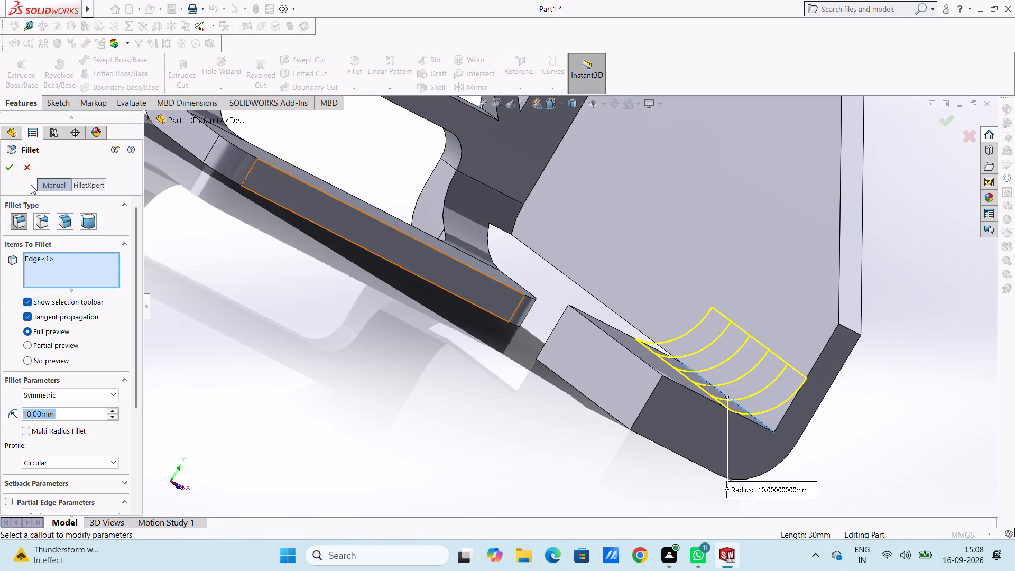
left_click(5, 167)
Check the foot block's length between its front and back faces with a temporary dimension, without placing it.
scroll(199, 298, "up", 2)
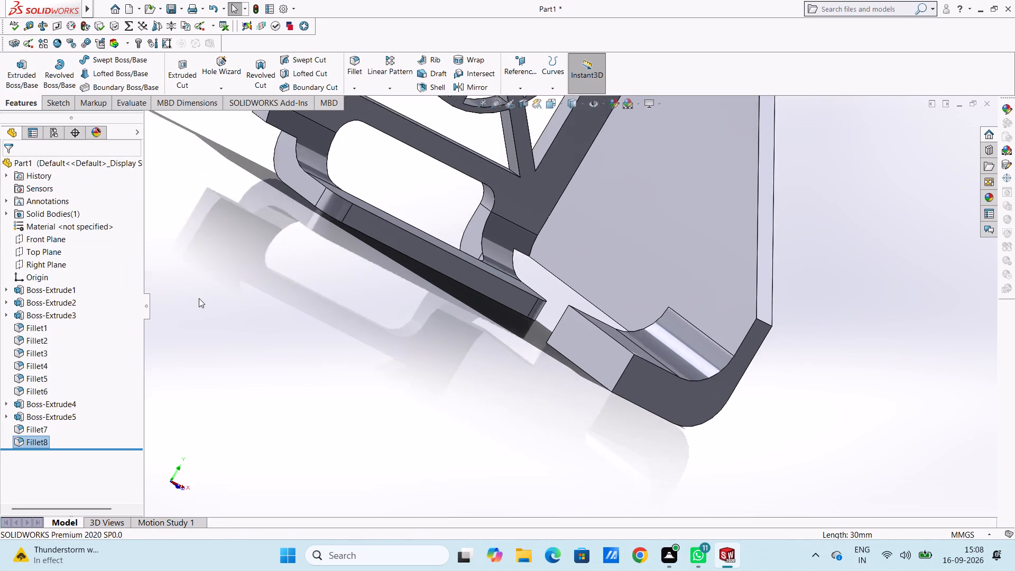
scroll(199, 298, "up", 2)
middle_click_drag(296, 284, 262, 304)
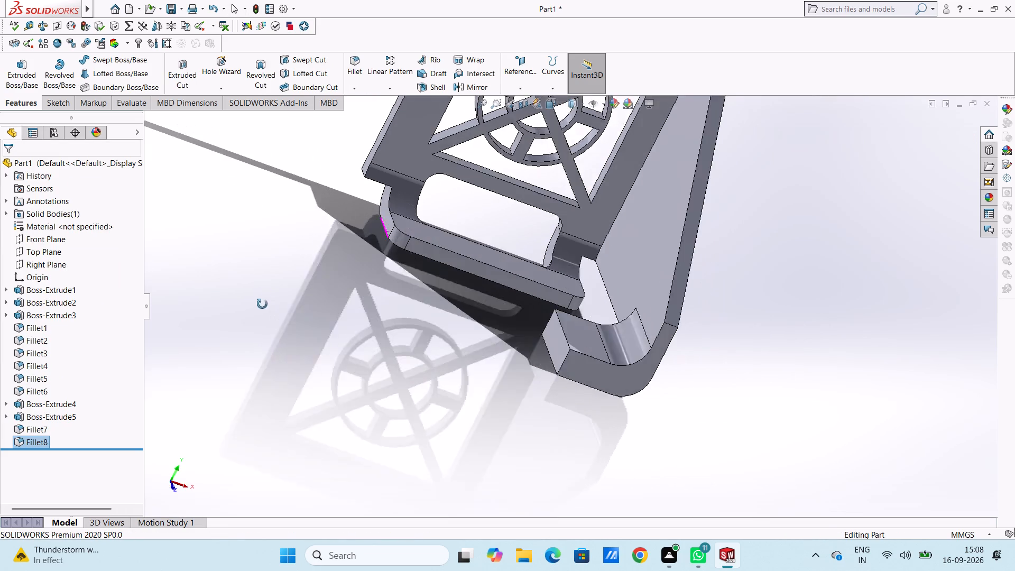
middle_click_drag(262, 304, 238, 390)
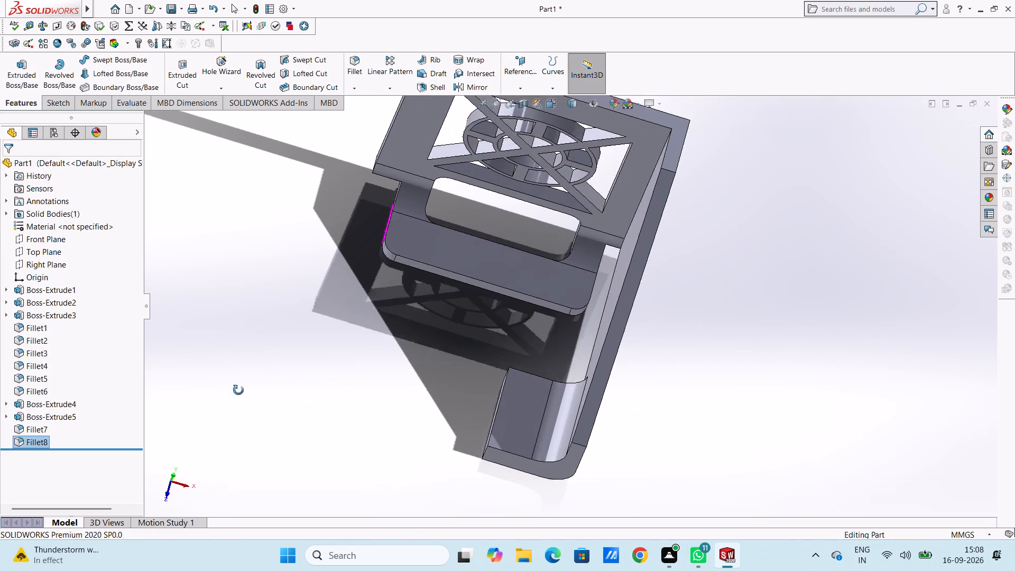
middle_click_drag(238, 390, 229, 397)
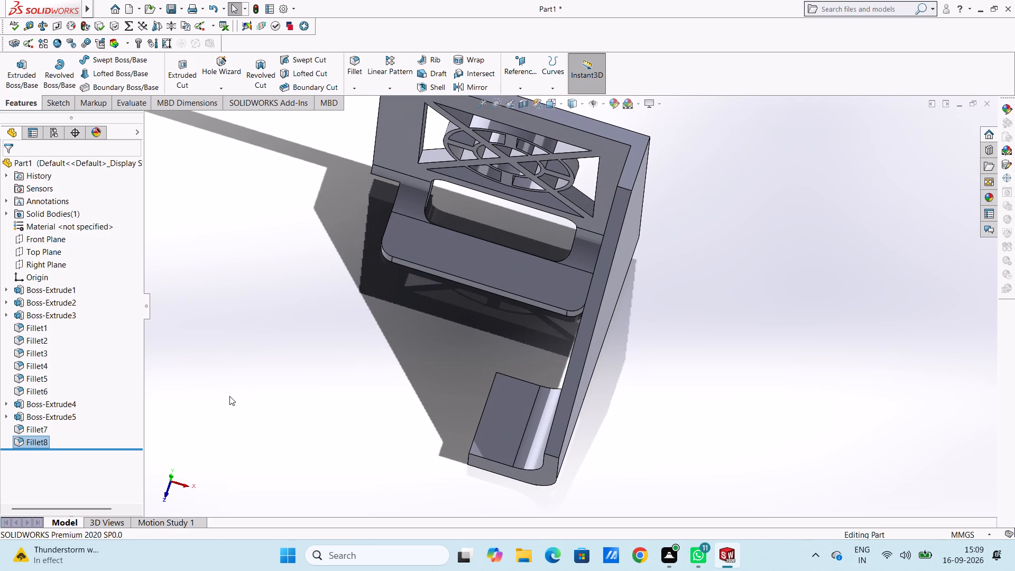
scroll(504, 380, "down", 4)
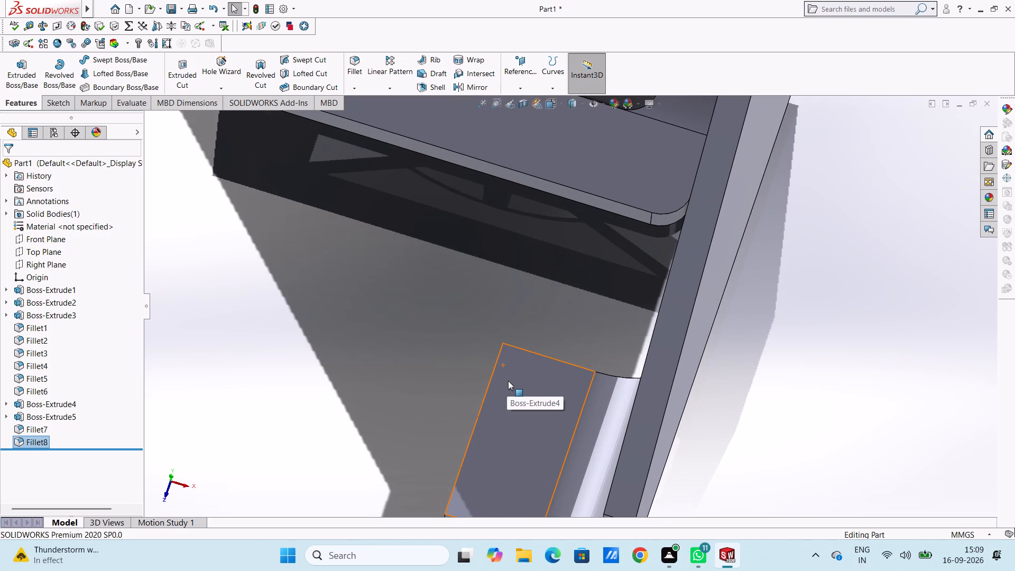
scroll(508, 381, "up", 4)
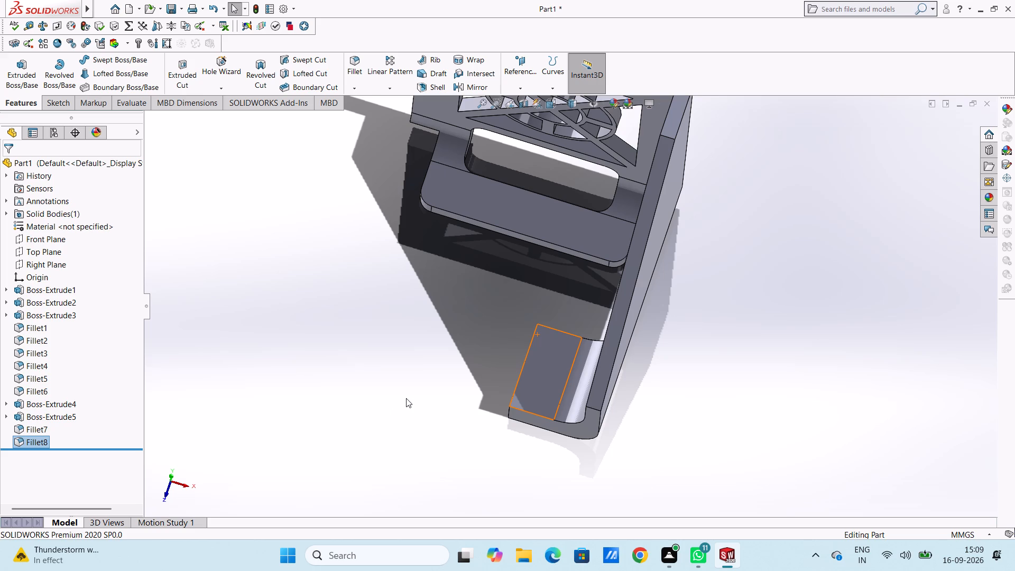
scroll(406, 398, "up", 1)
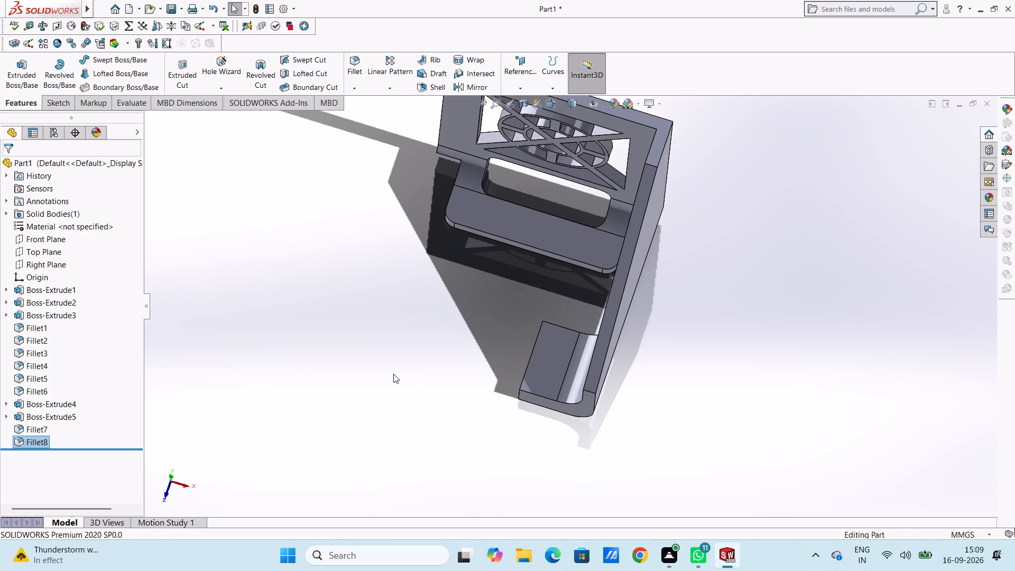
left_click(63, 107)
left_click(61, 75)
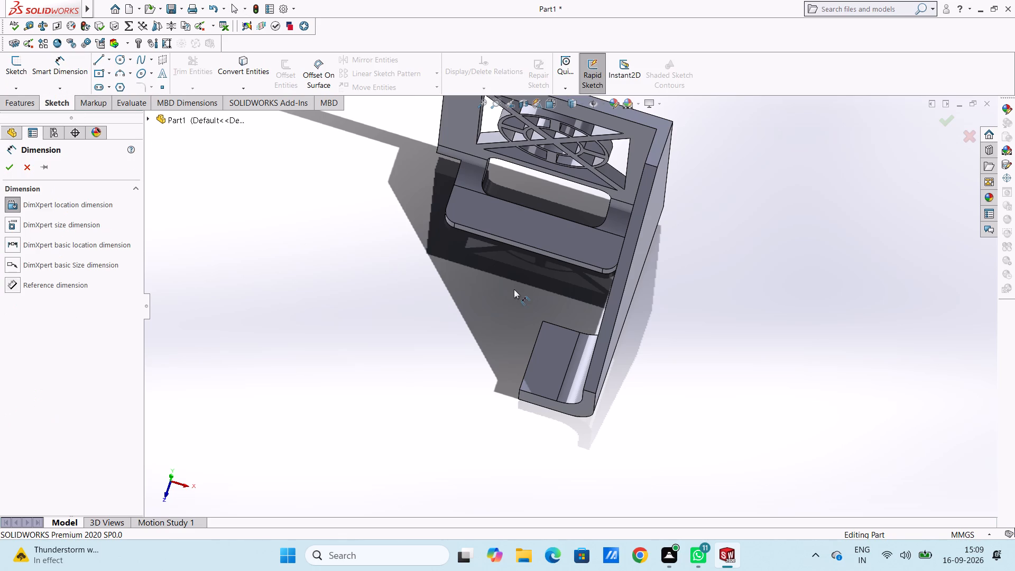
left_click(533, 348)
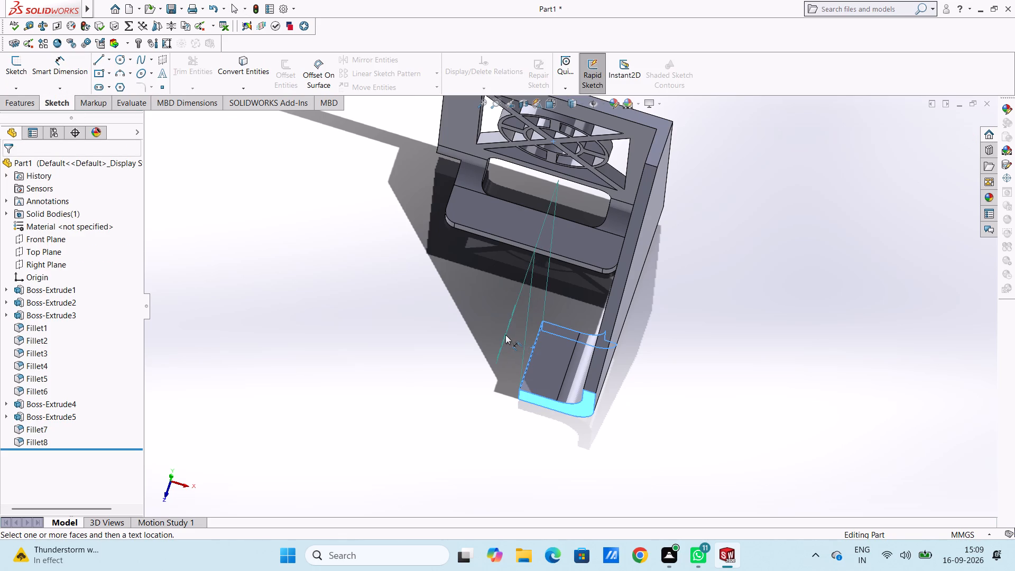
middle_click_drag(498, 330, 456, 318)
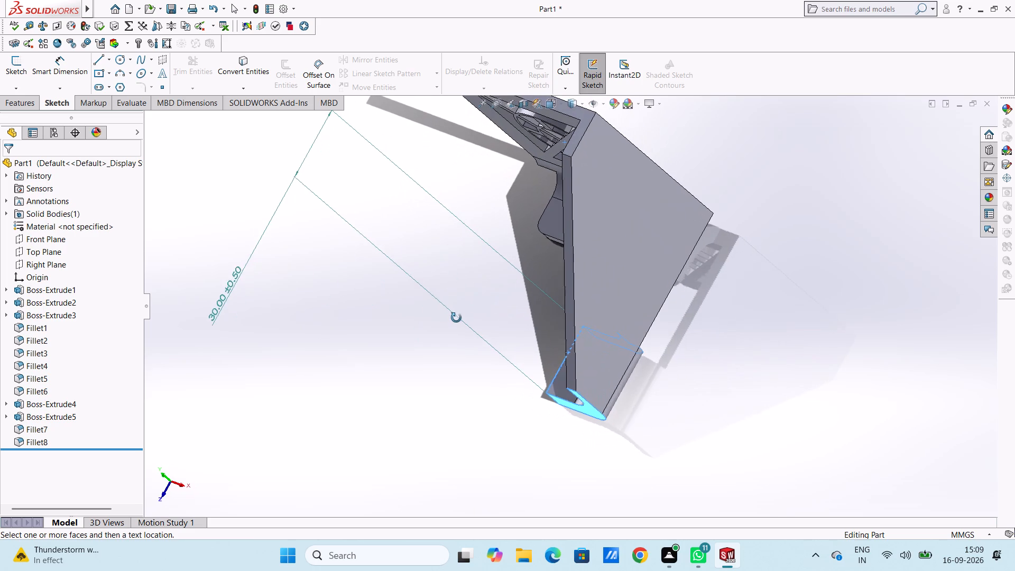
middle_click_drag(456, 318, 462, 320)
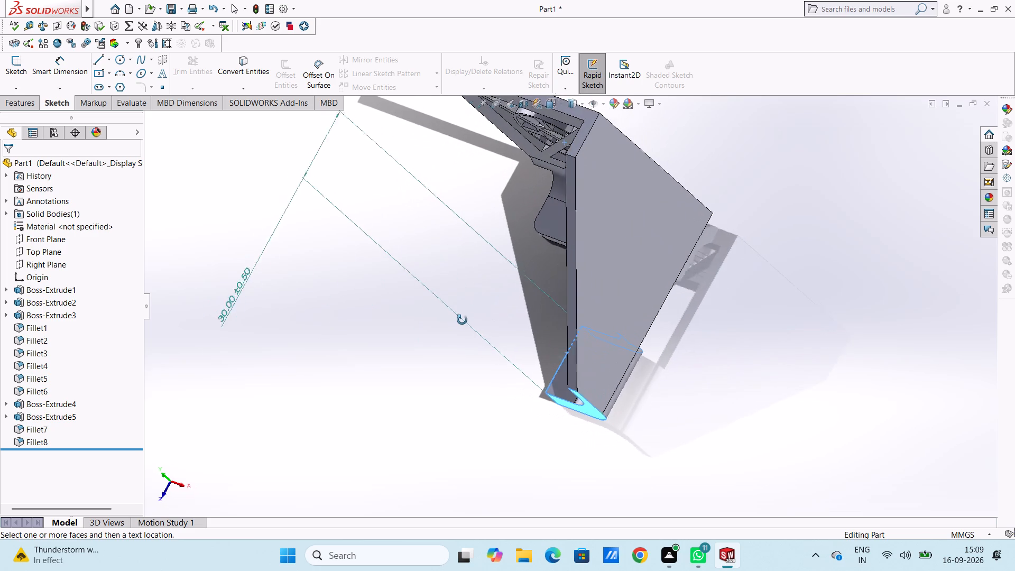
middle_click_drag(462, 320, 504, 341)
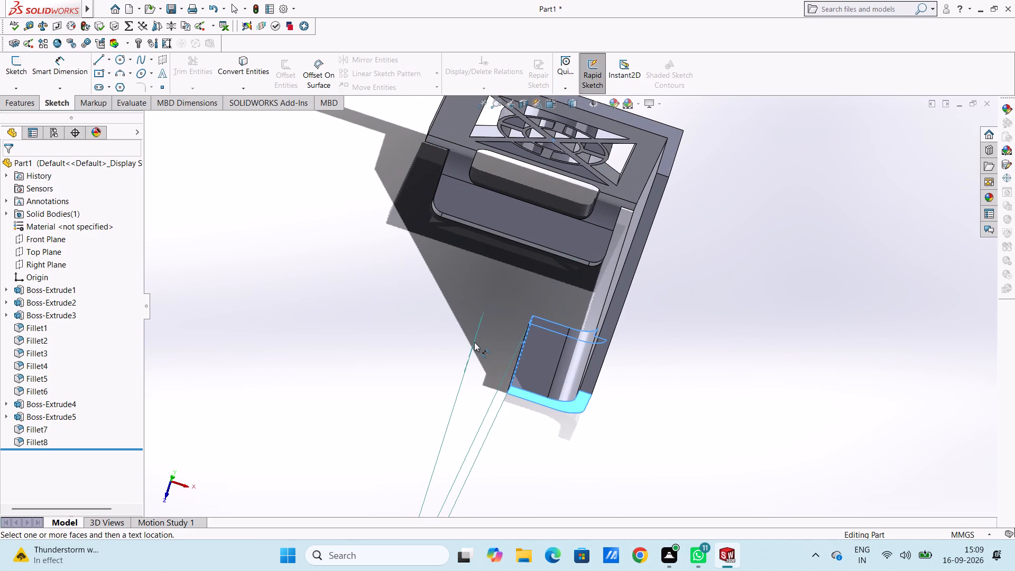
key("Escape")
Try to dimension the foot block's front and back top edges and the side plate's sloped edge to check their lengths.
left_click(531, 391)
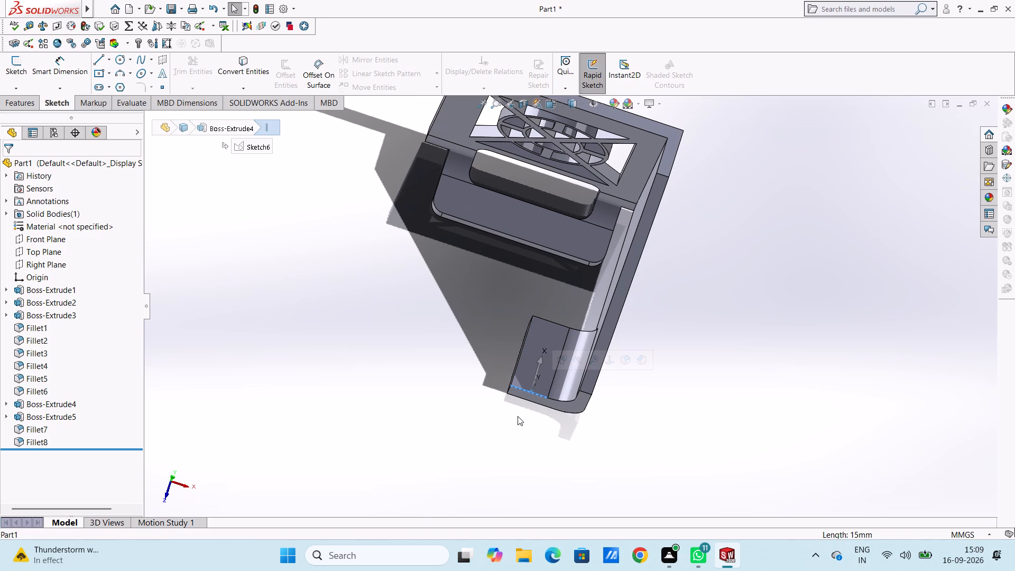
key("Escape")
key("Escape")
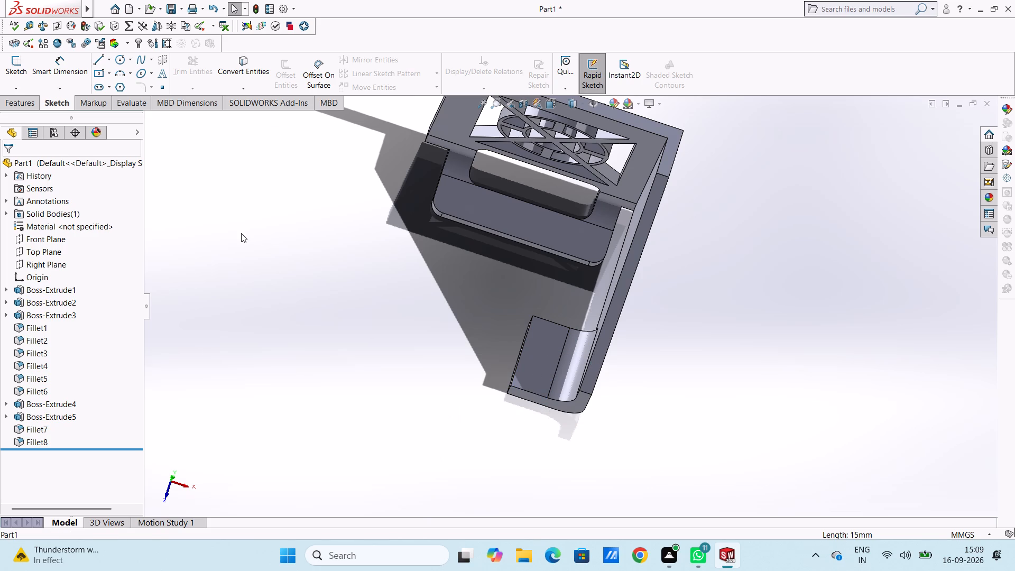
left_click(59, 73)
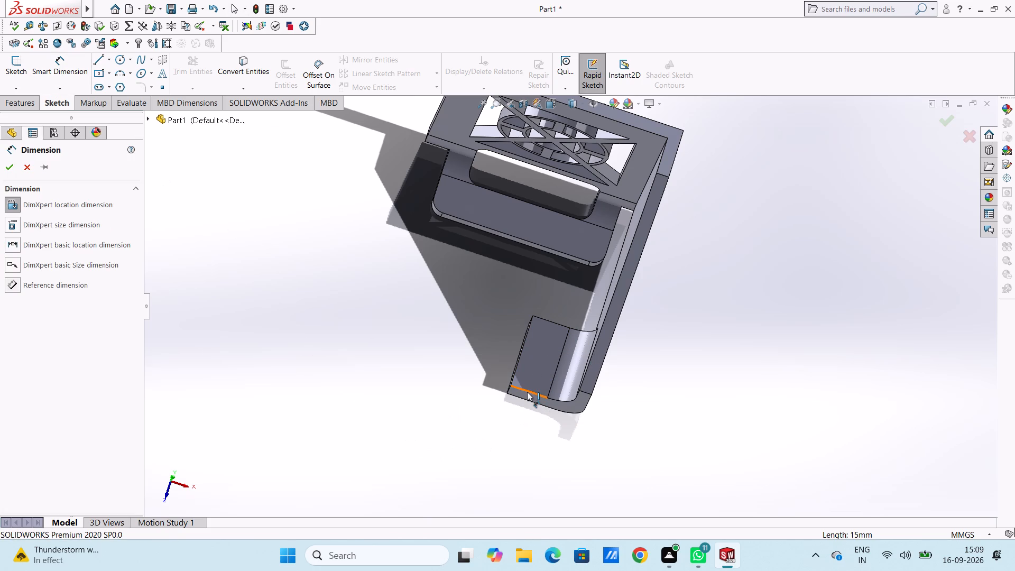
left_click(527, 391)
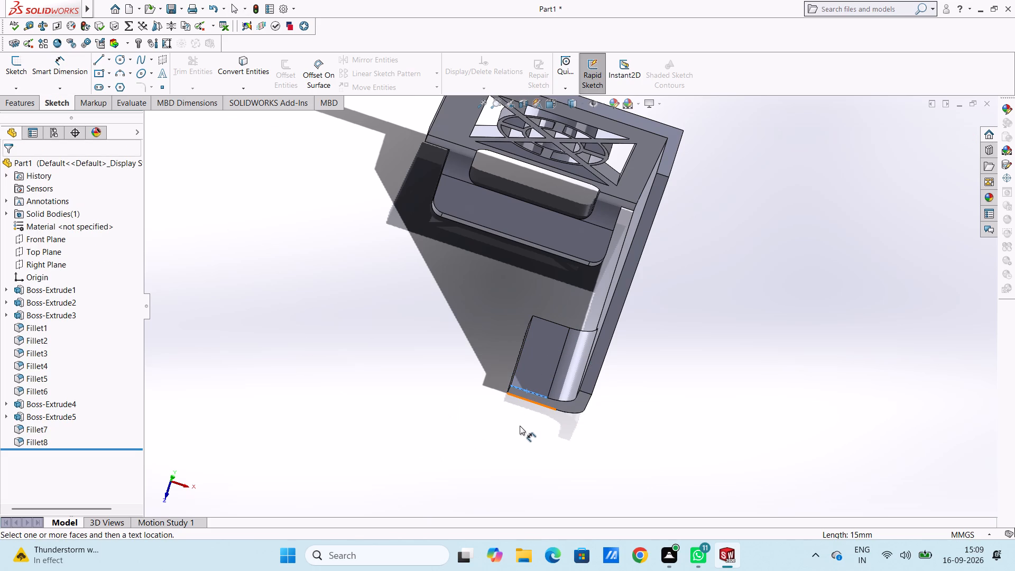
middle_click_drag(520, 426, 464, 434)
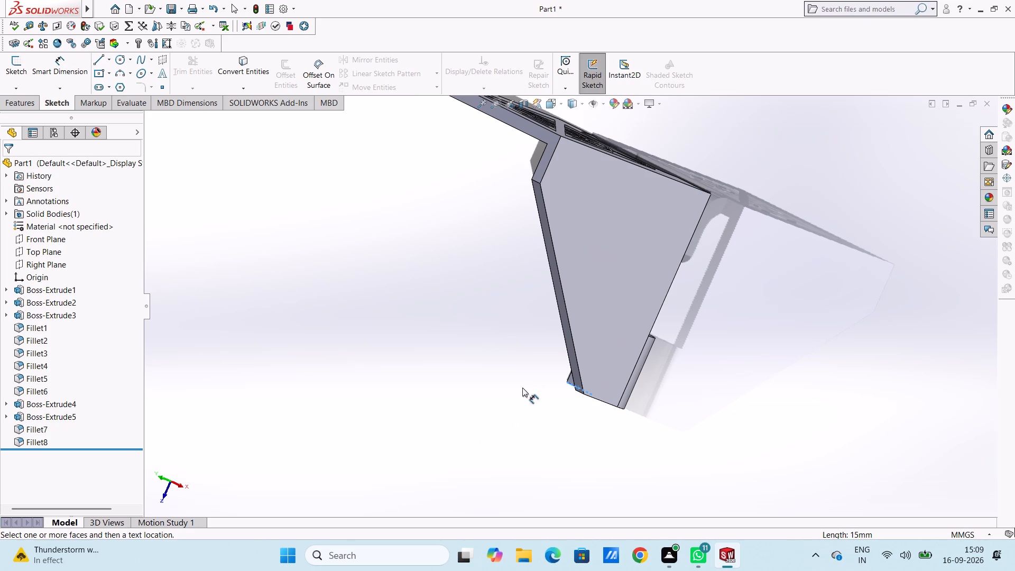
key("Escape")
key("Escape")
left_click(71, 65)
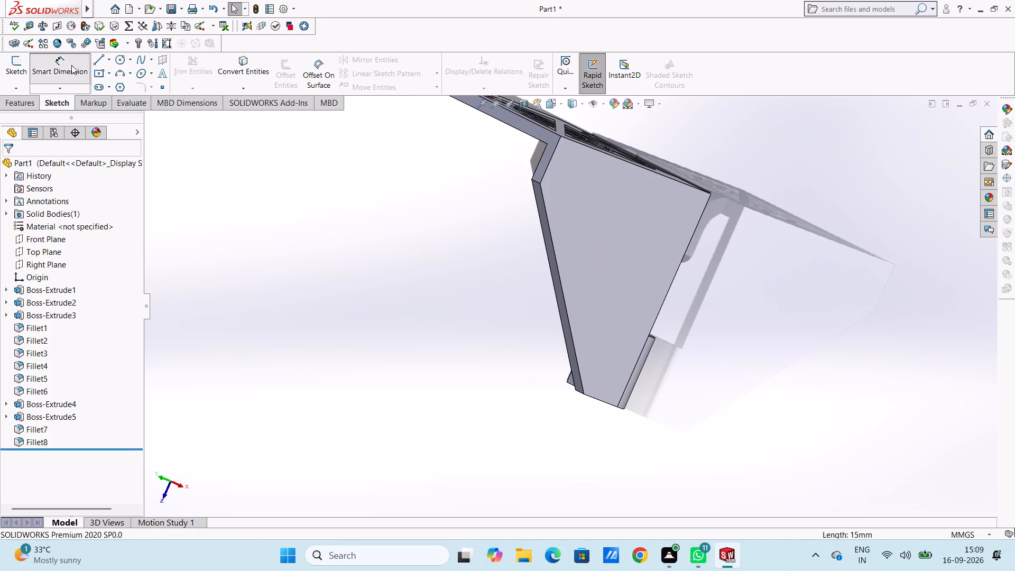
left_click(73, 68)
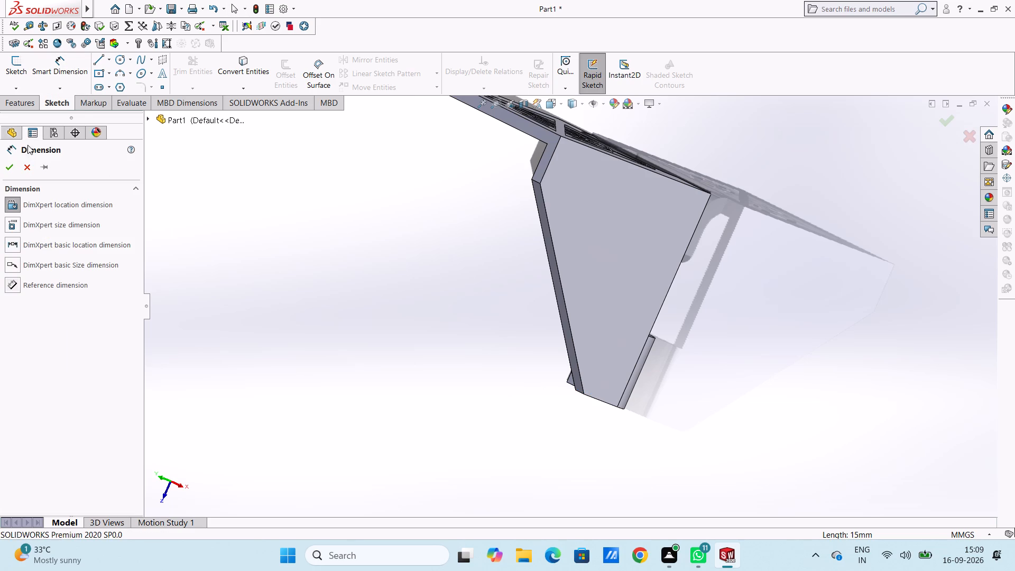
left_click(29, 165)
left_click(49, 76)
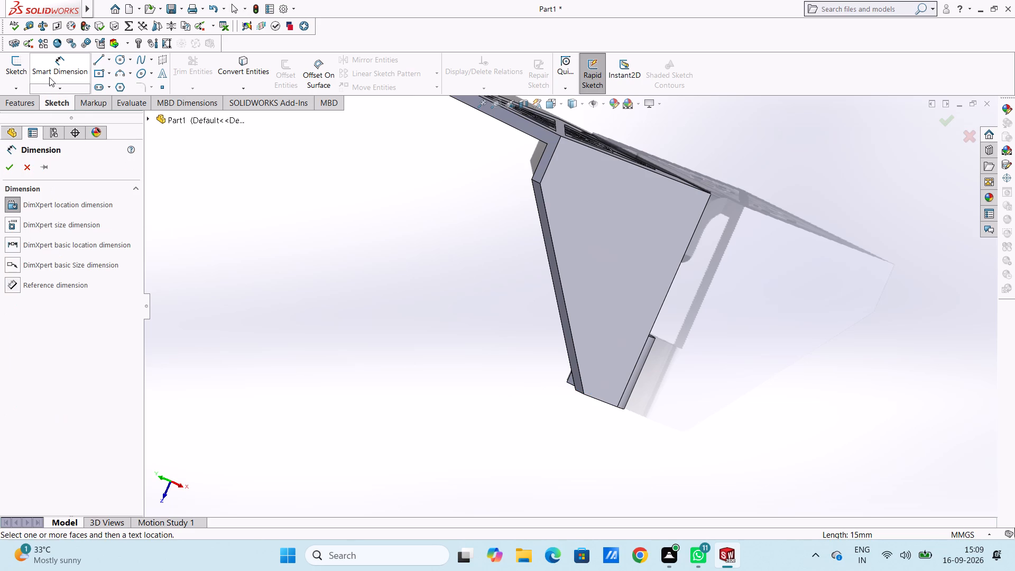
left_click(581, 378)
key("Escape")
key("Escape")
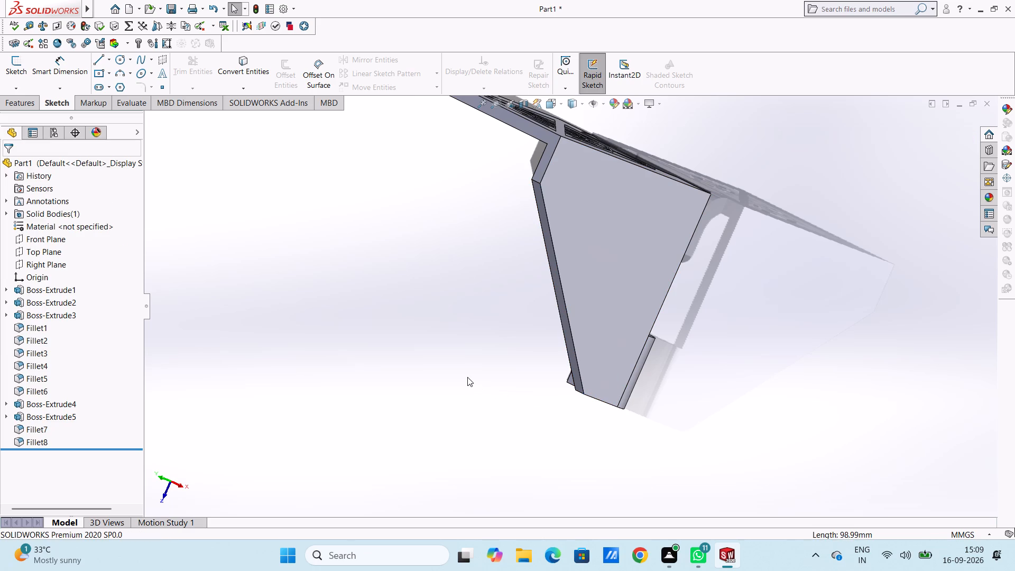
key("Escape")
middle_click_drag(462, 376, 521, 371)
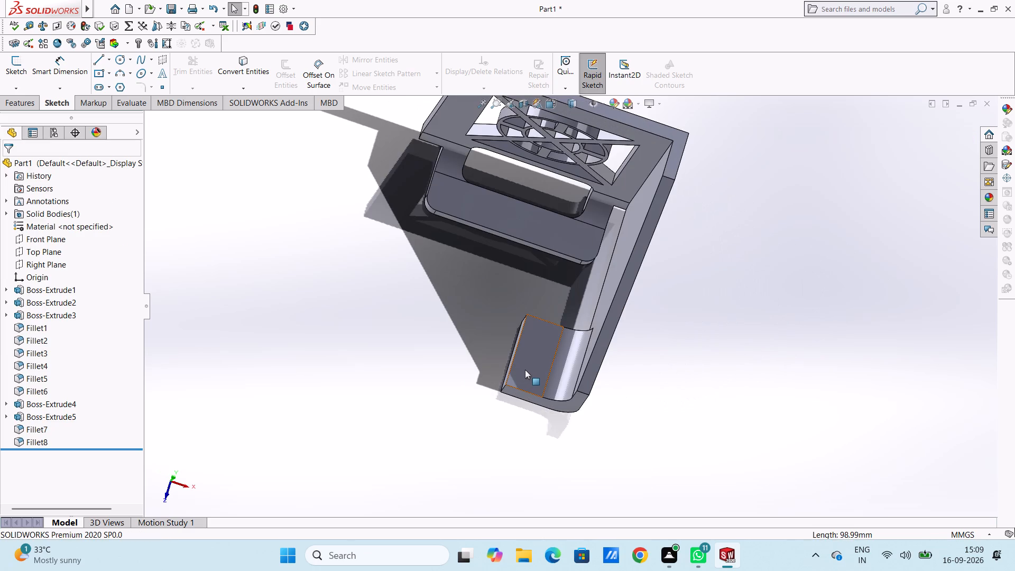
scroll(527, 371, "down", 3)
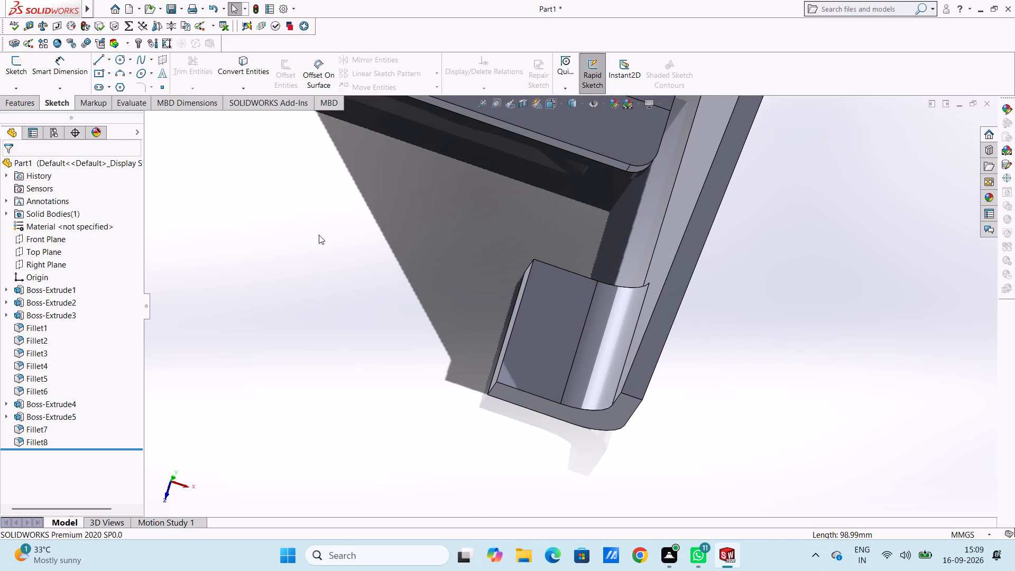
left_click(61, 72)
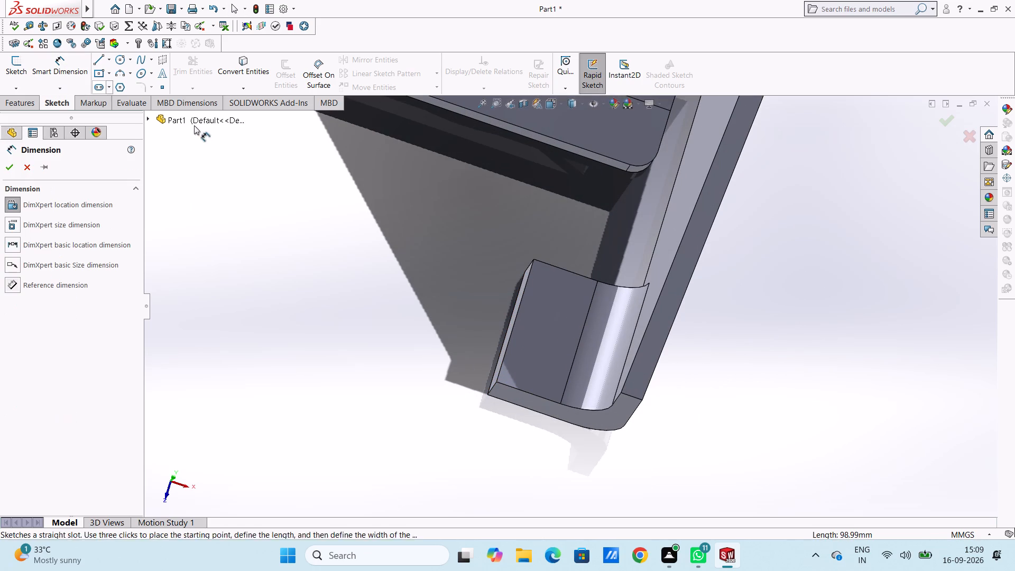
left_click(568, 271)
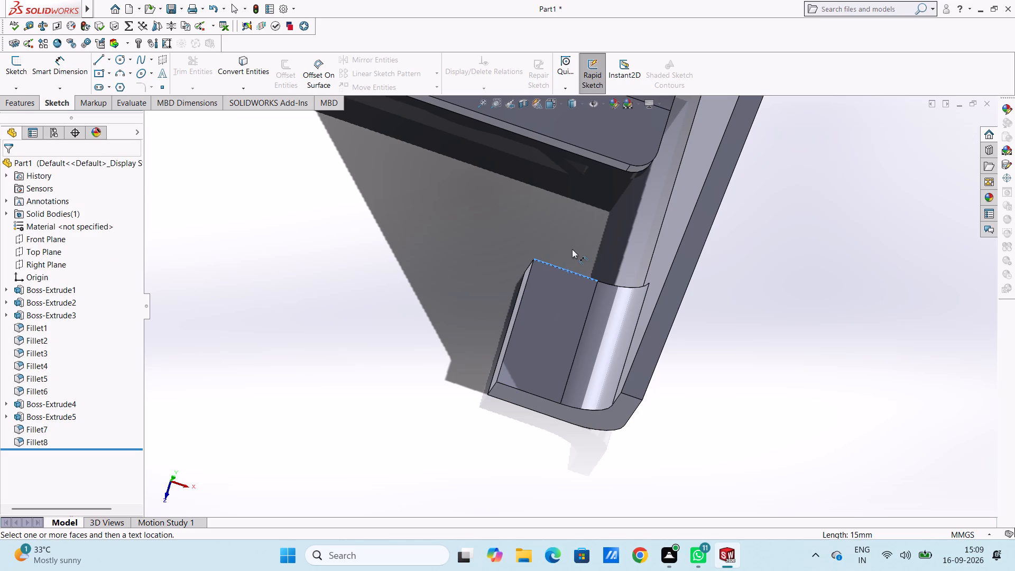
key("Escape")
key("Escape")
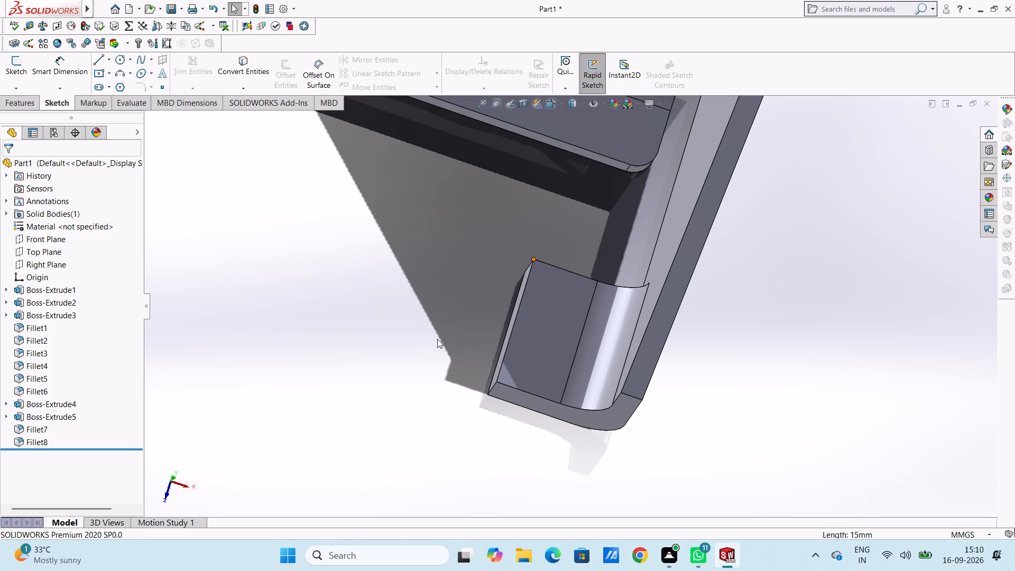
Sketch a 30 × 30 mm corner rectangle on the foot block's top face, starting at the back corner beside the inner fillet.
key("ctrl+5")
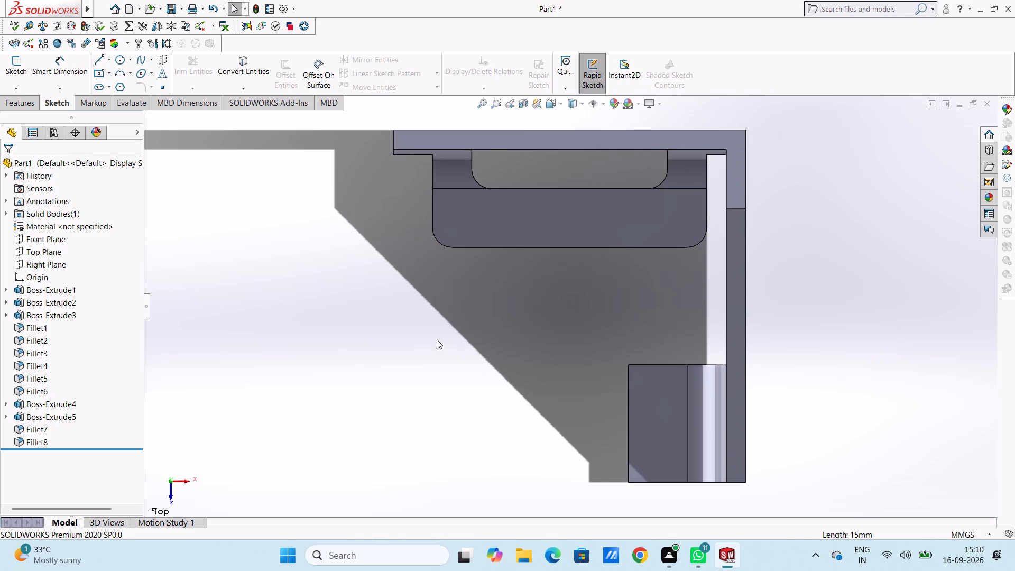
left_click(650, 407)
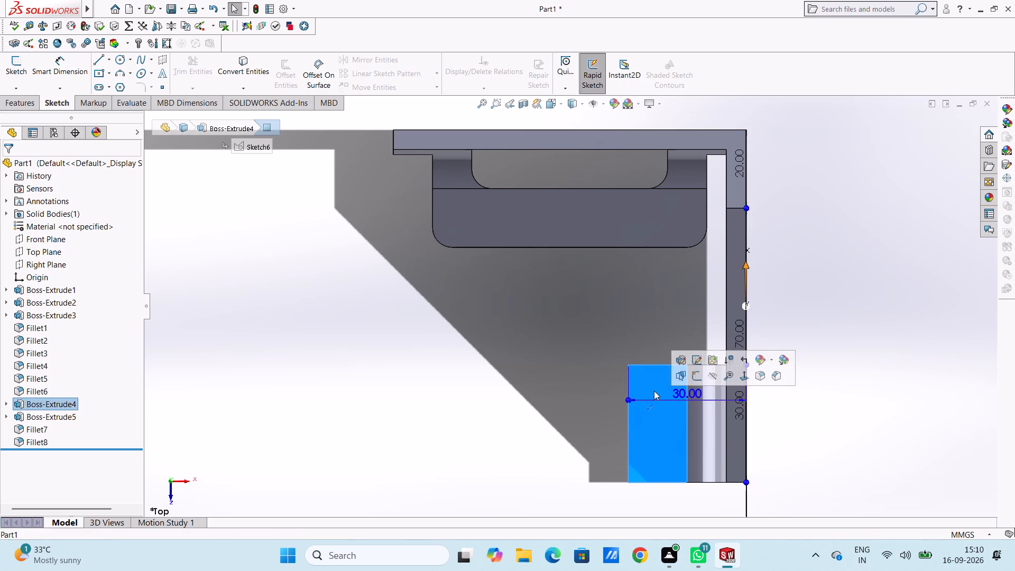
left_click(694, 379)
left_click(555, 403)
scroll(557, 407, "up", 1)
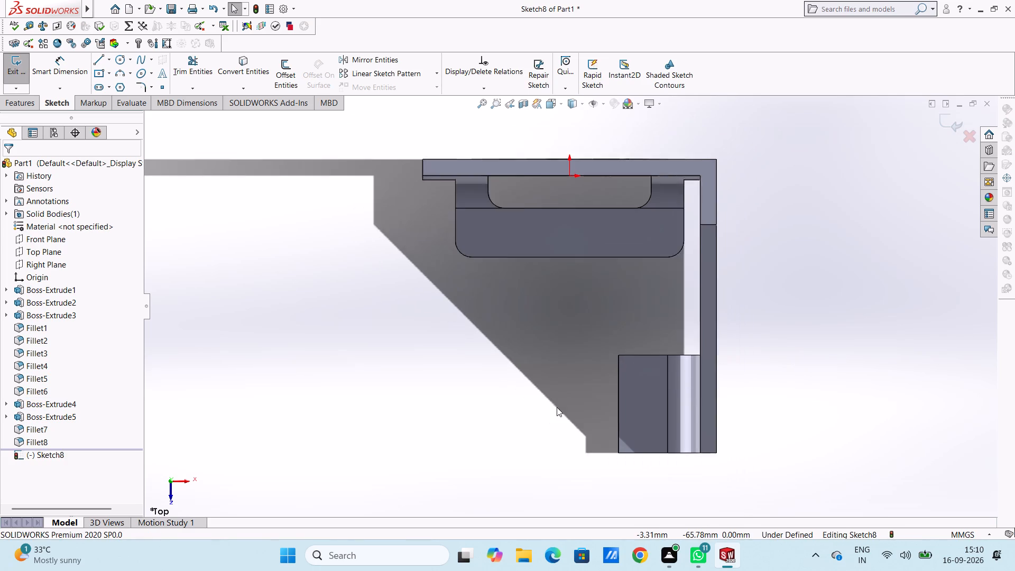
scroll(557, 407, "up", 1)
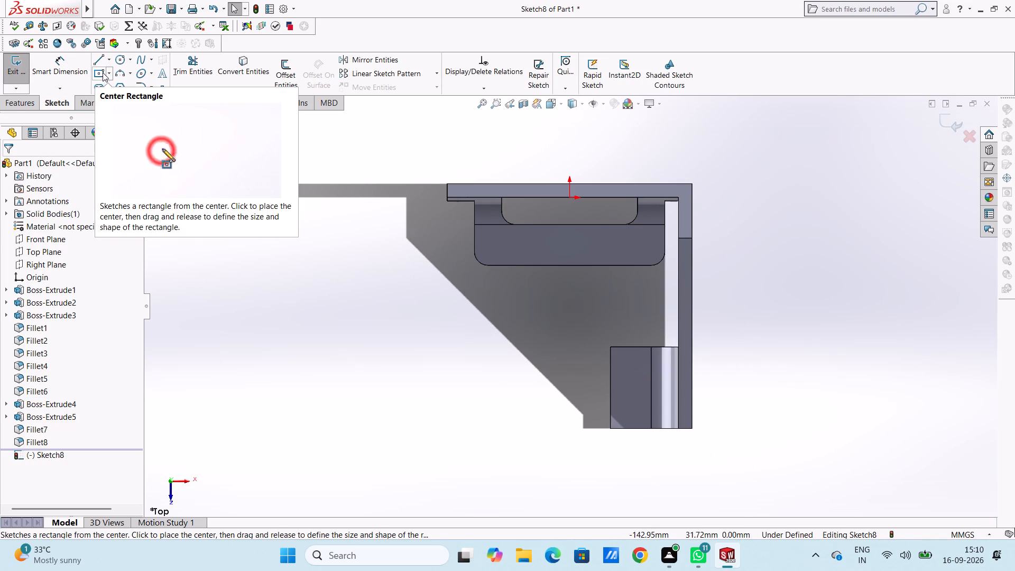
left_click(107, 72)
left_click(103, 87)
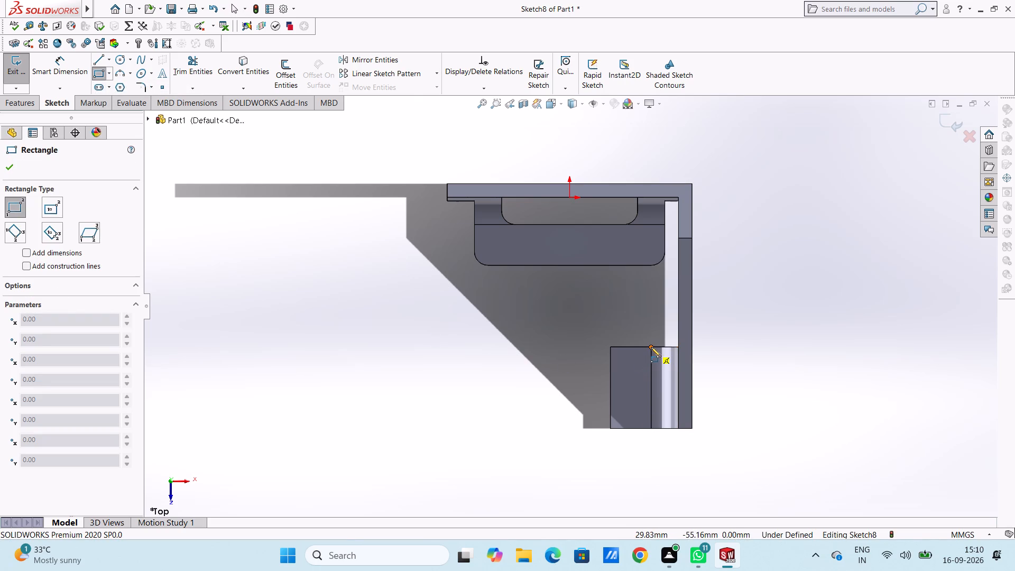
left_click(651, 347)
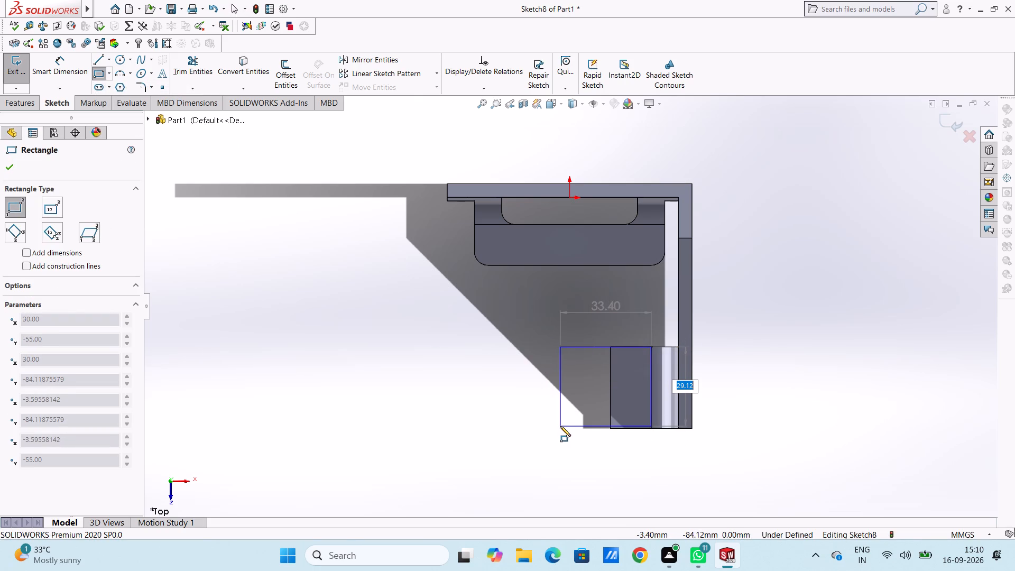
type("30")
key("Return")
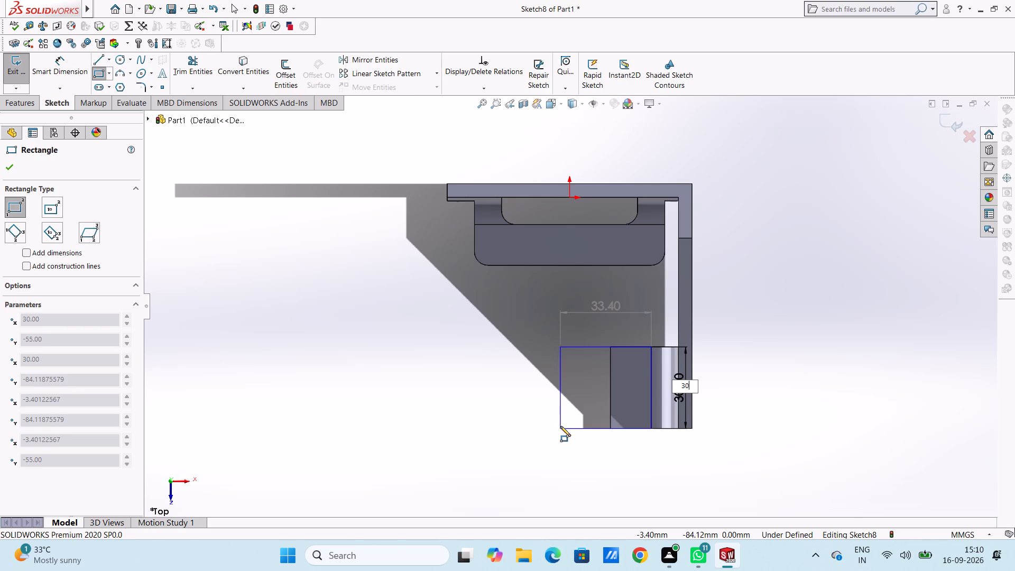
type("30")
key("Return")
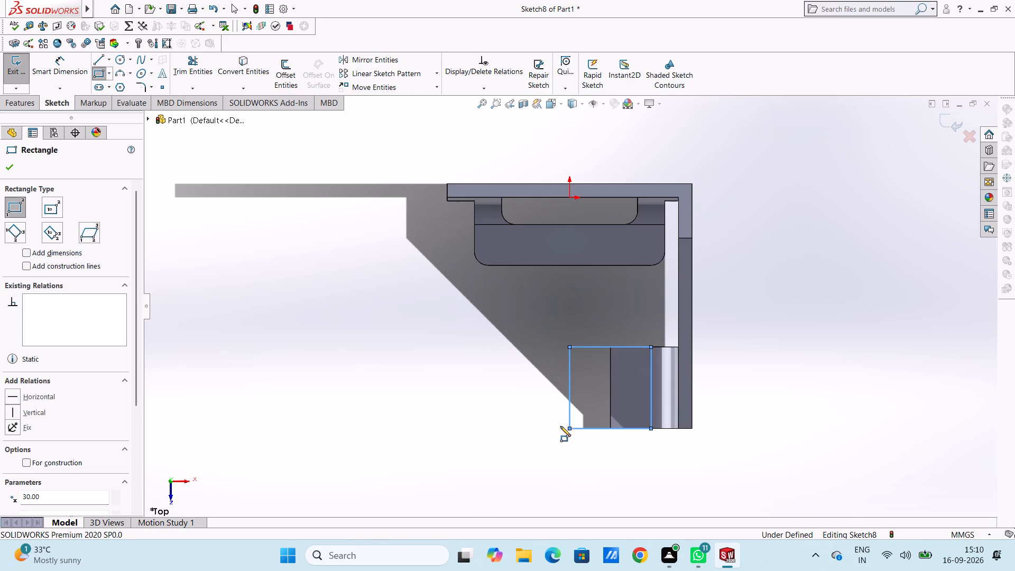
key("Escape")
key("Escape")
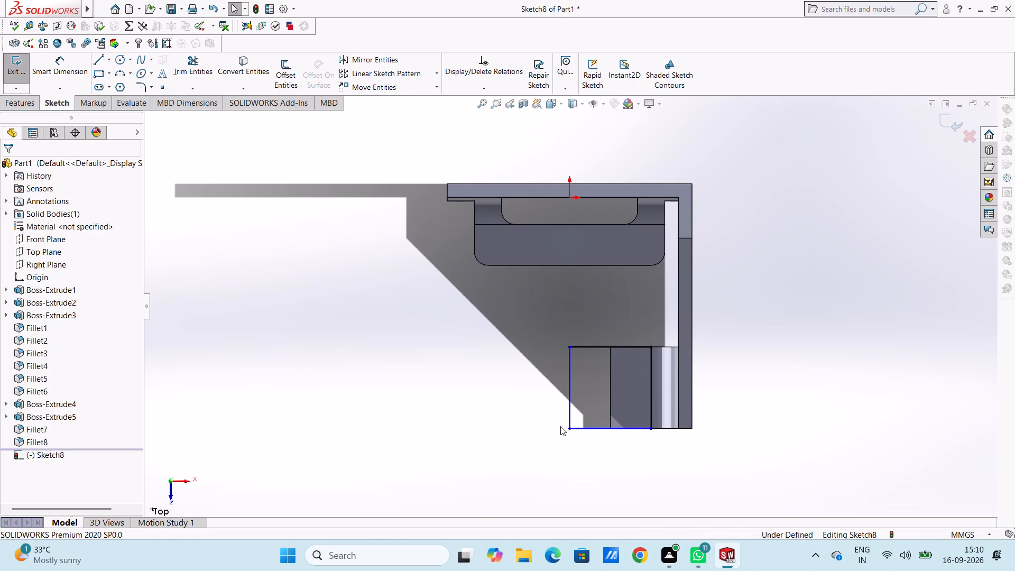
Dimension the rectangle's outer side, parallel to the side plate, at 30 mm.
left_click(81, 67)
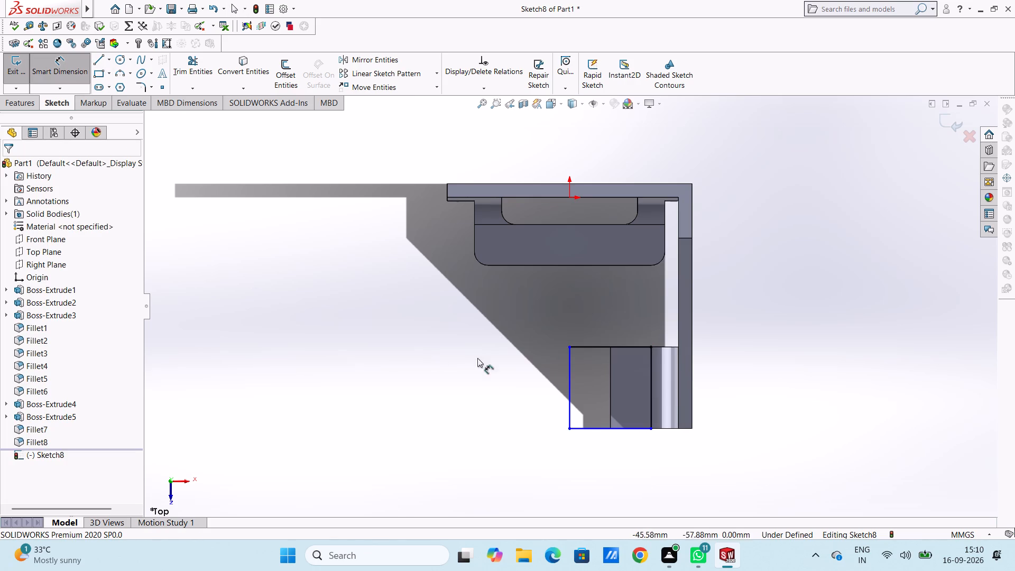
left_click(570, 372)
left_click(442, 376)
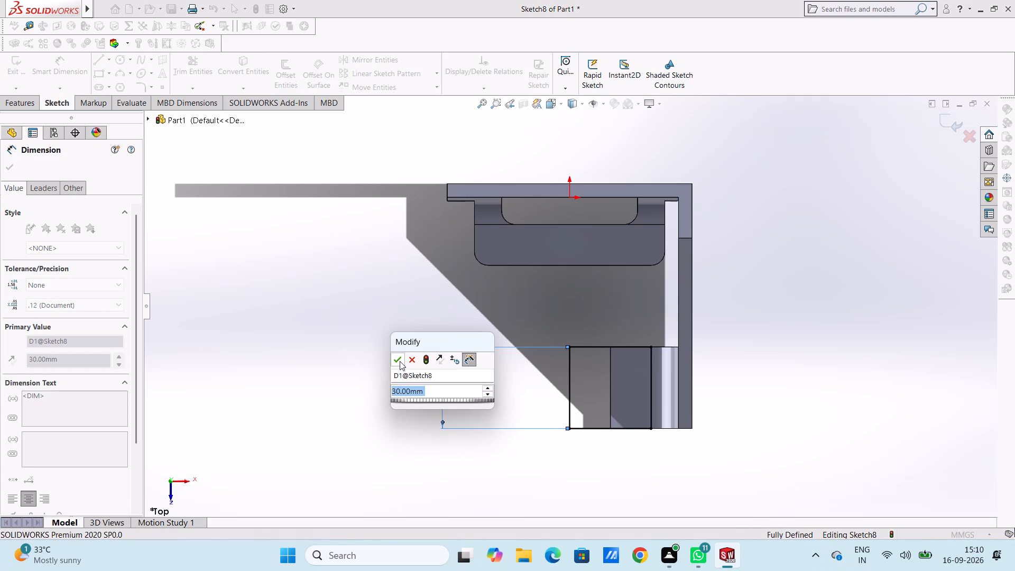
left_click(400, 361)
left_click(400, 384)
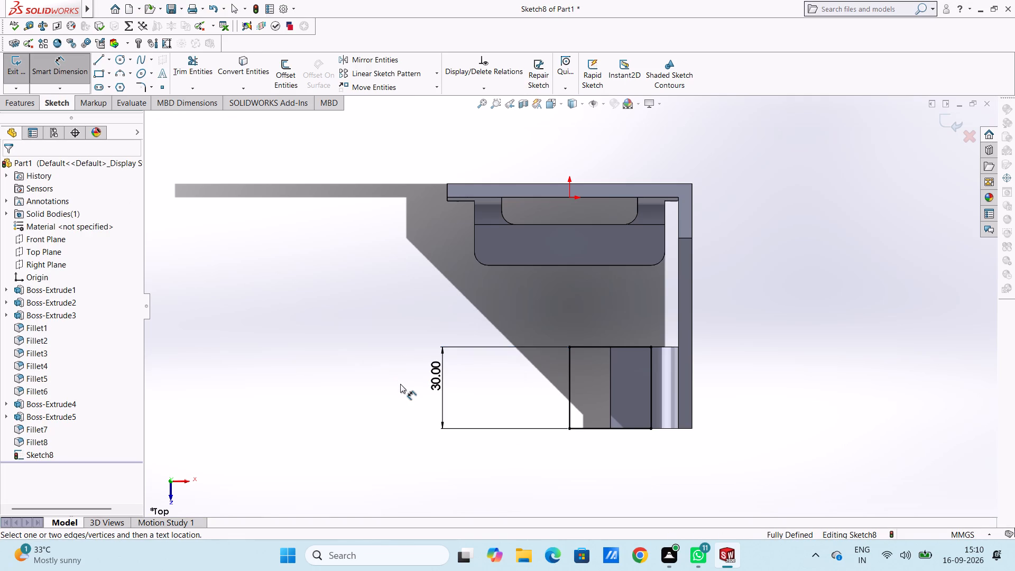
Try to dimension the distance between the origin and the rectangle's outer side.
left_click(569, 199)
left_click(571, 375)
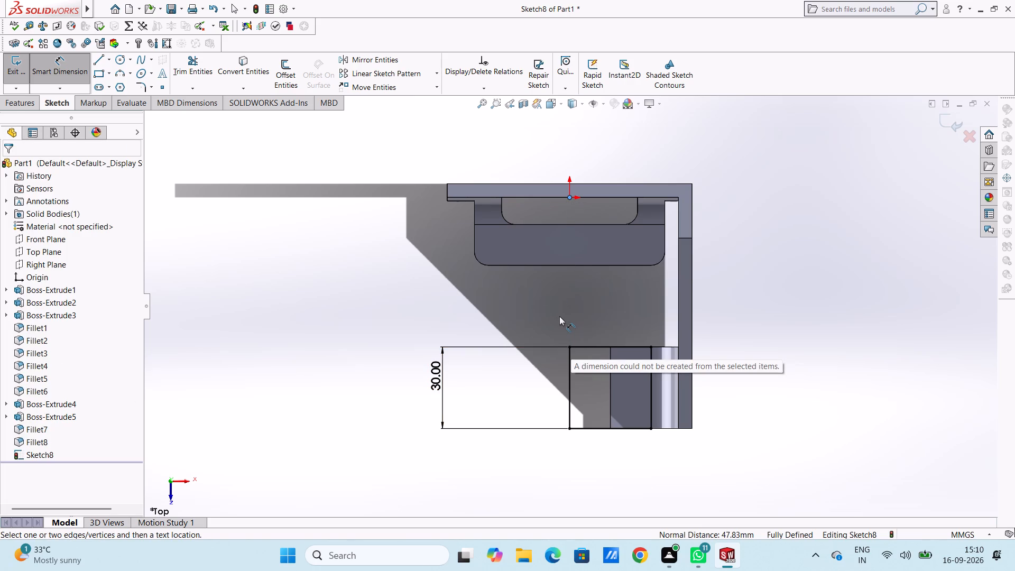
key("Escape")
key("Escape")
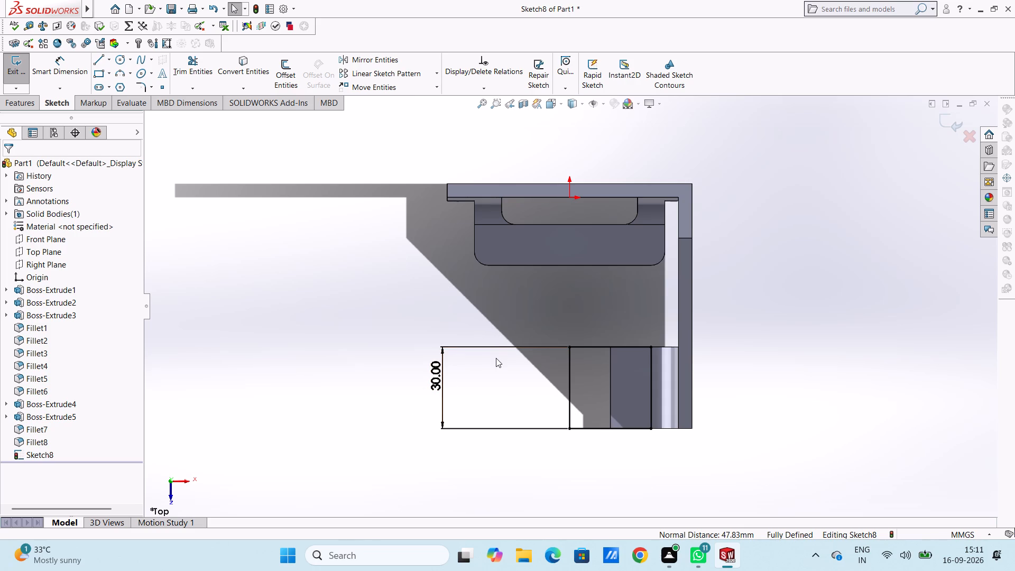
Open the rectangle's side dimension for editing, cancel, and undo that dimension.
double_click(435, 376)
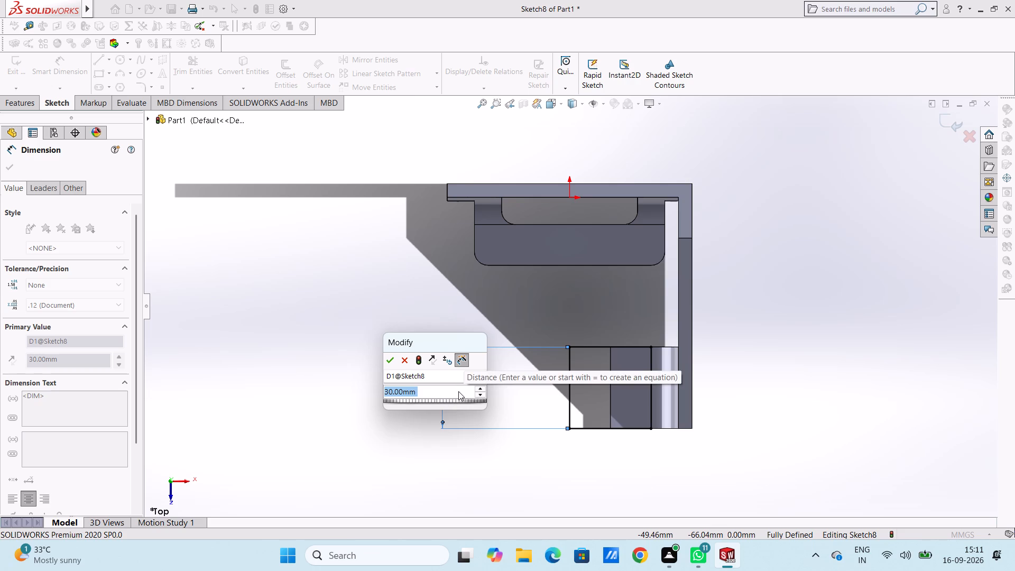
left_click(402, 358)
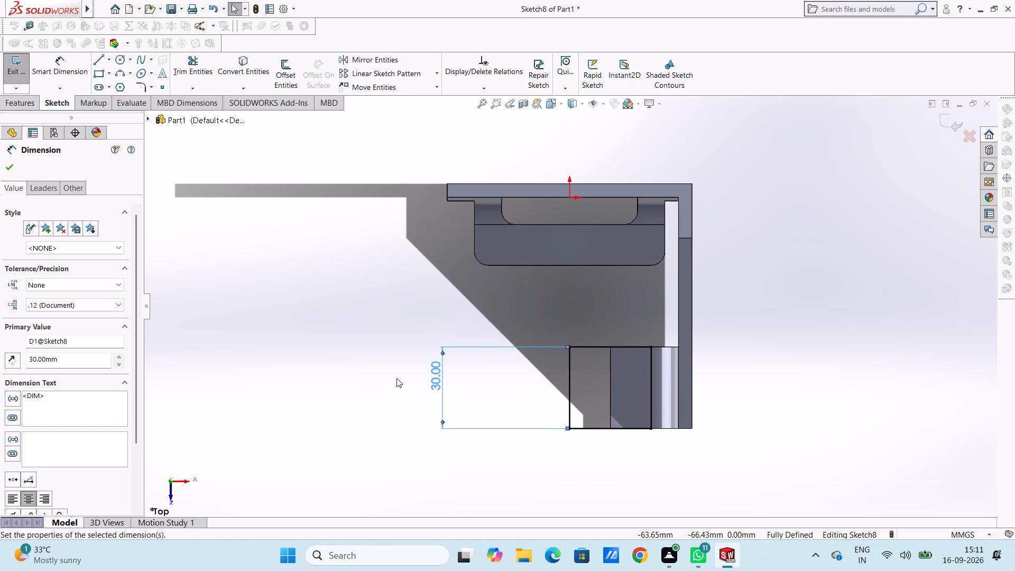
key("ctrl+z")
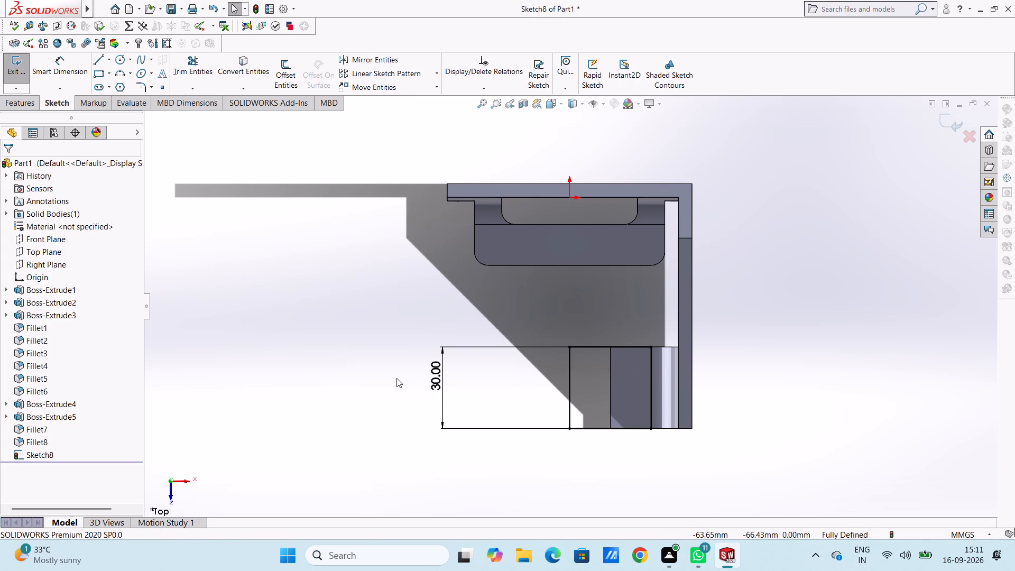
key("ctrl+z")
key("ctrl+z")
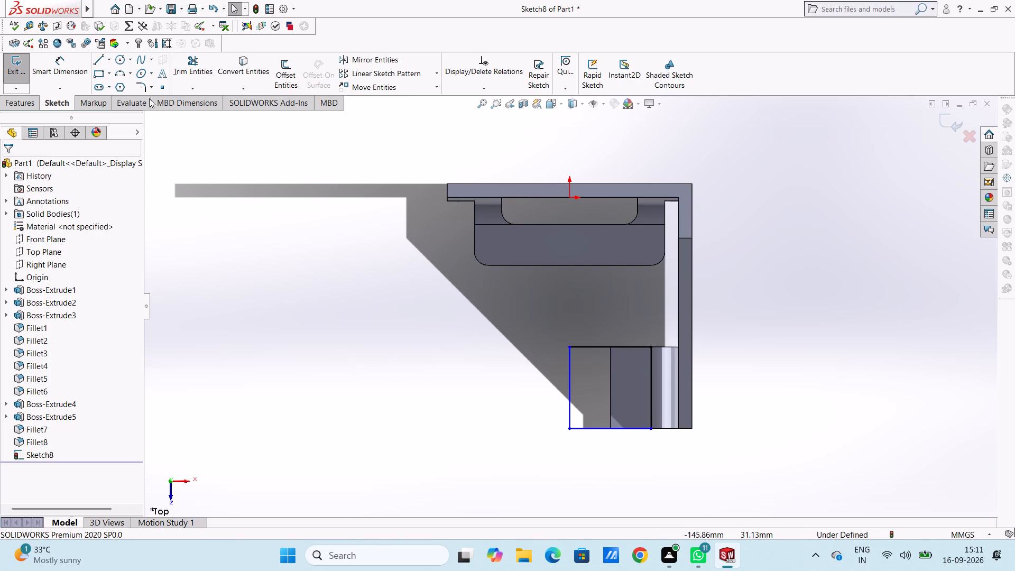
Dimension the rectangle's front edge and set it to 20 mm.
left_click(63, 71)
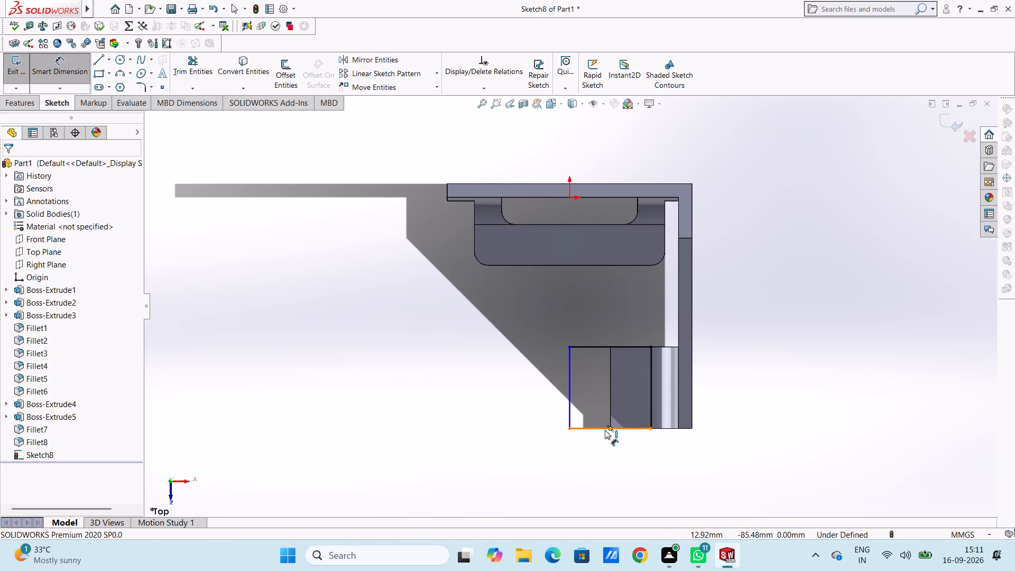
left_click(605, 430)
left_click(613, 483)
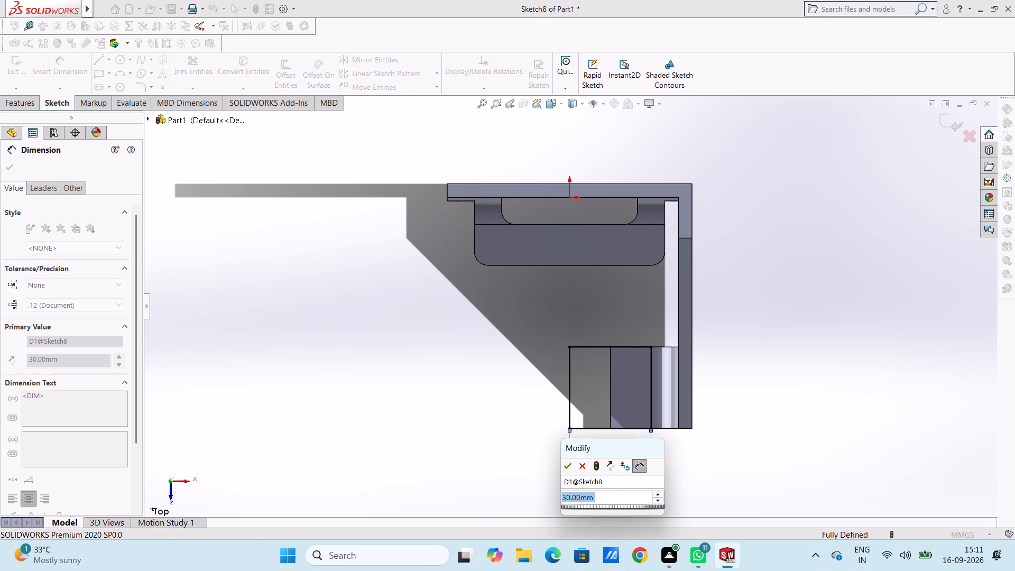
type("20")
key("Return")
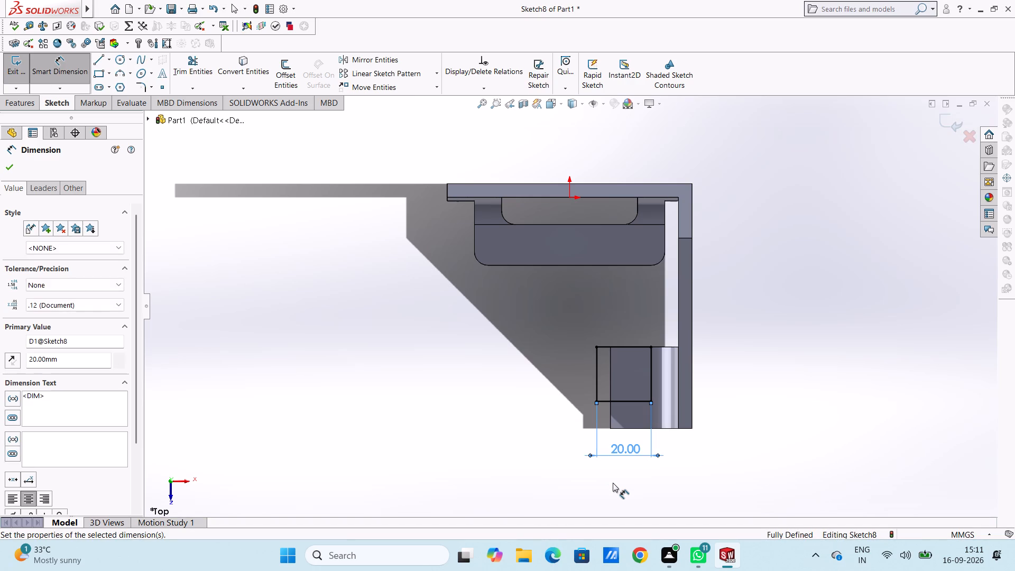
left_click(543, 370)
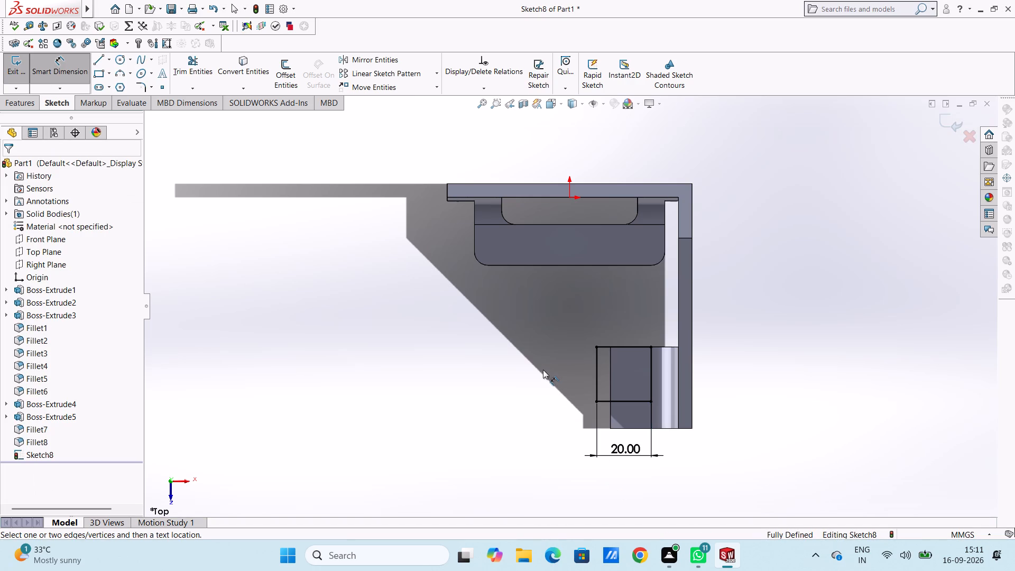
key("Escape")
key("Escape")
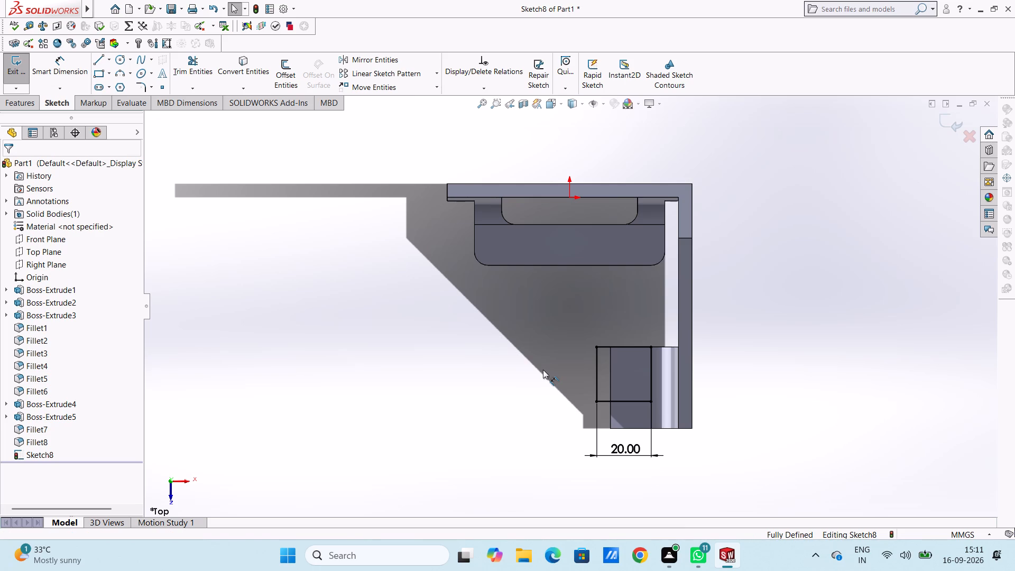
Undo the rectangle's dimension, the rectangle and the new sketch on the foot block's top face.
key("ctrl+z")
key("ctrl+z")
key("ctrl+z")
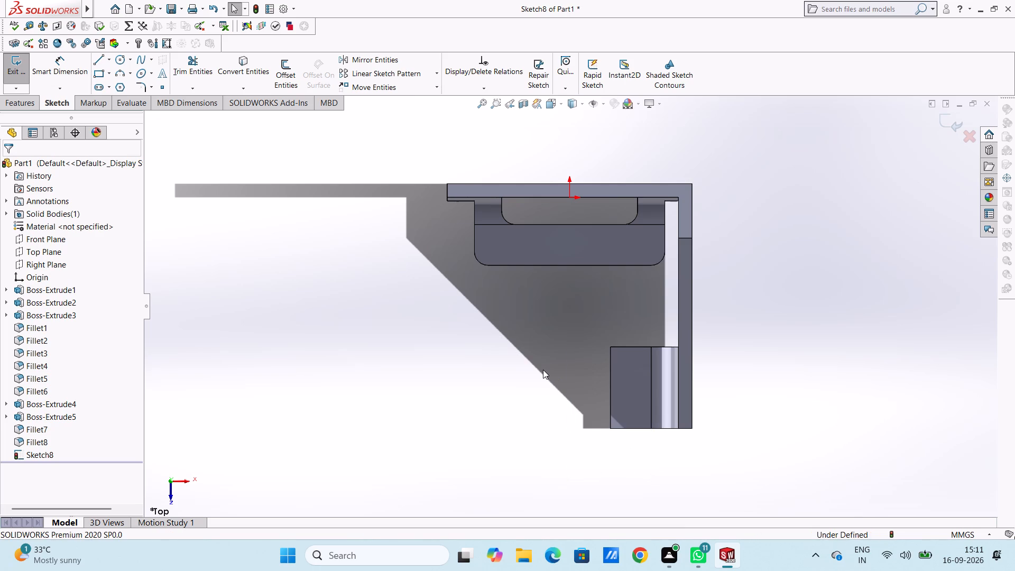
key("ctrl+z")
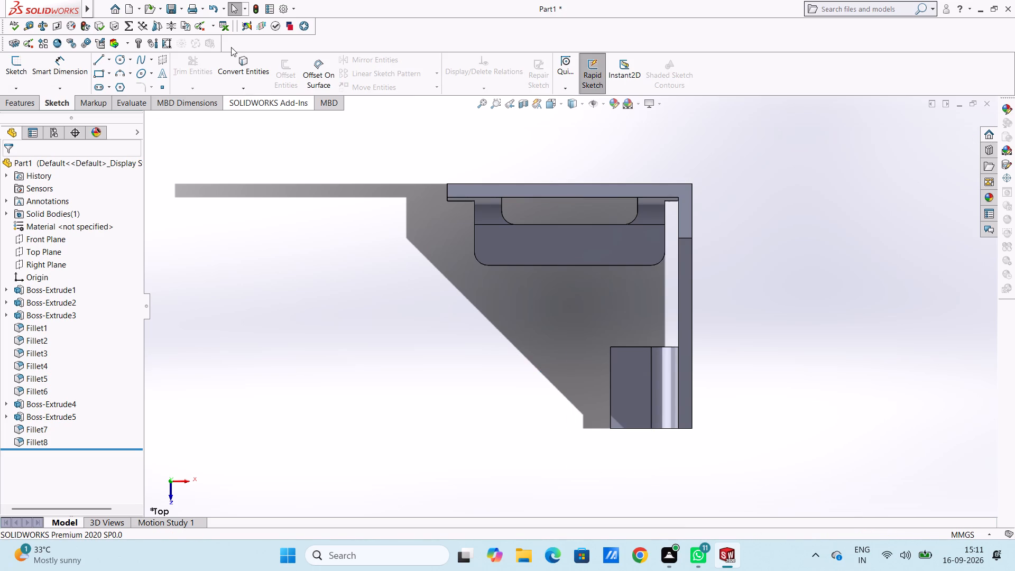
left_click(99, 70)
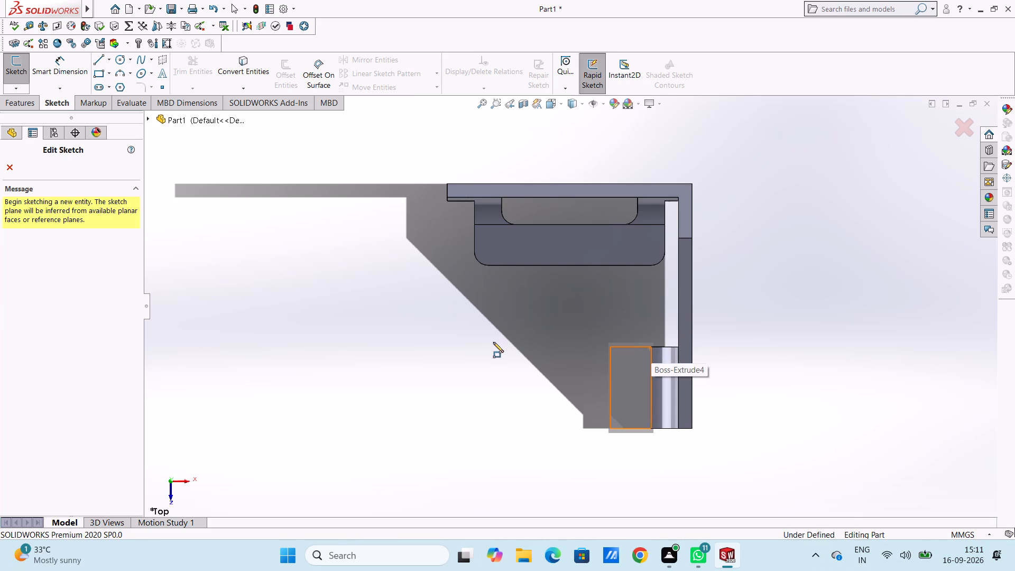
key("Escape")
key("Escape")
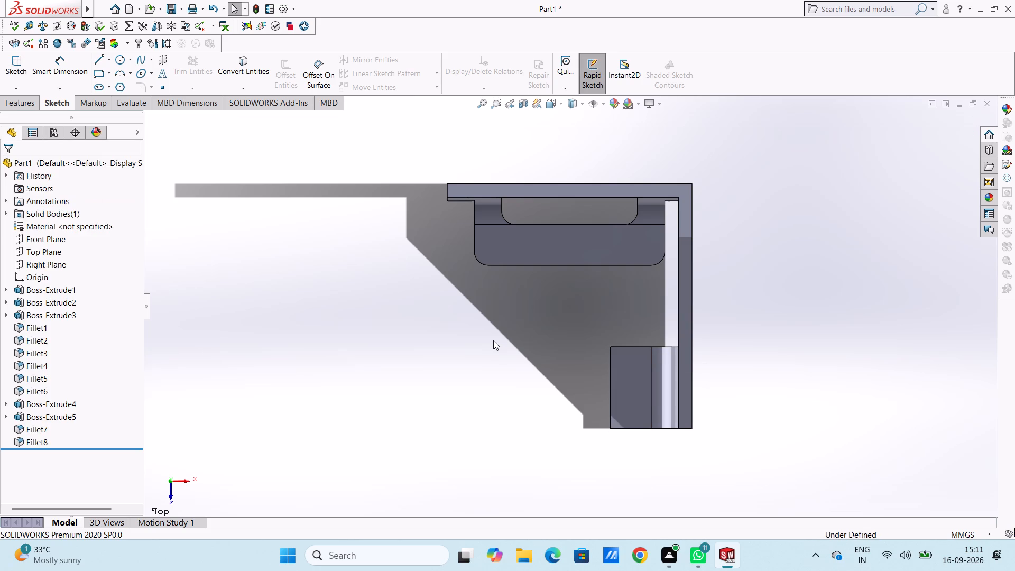
Undo the foot block's inner and outer 10 mm edge fillets.
key("ctrl+z")
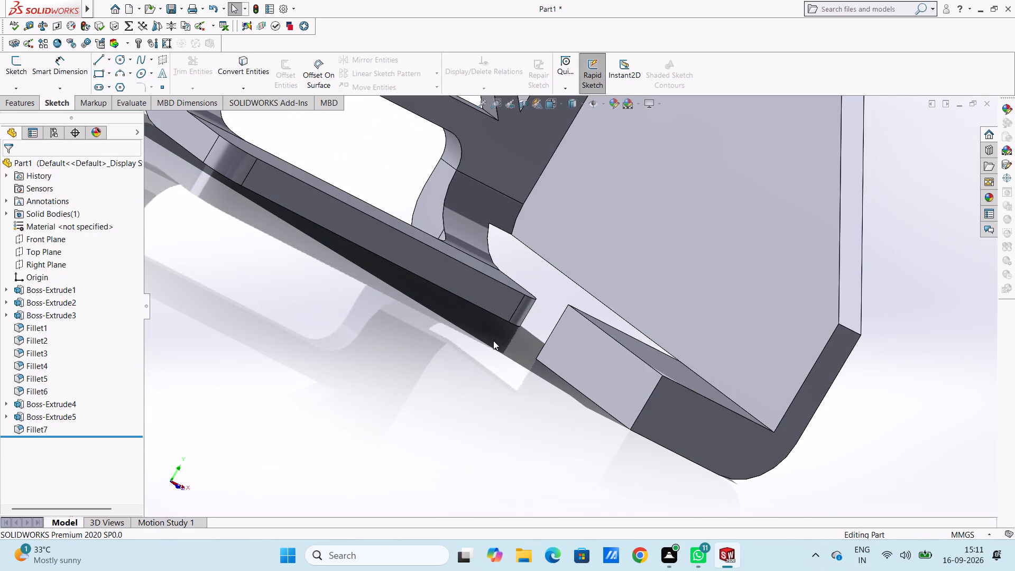
key("ctrl+5")
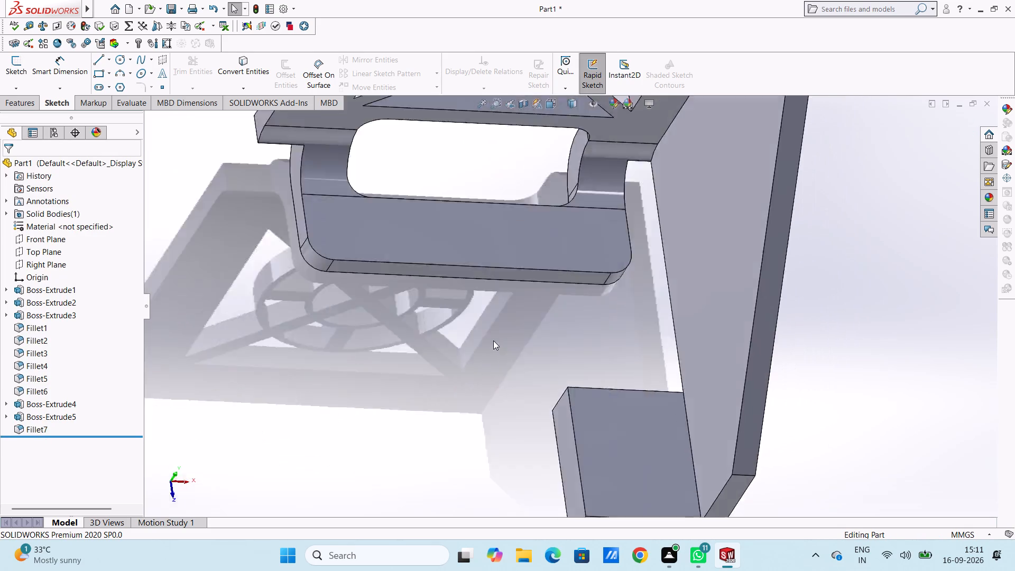
key("ctrl+z")
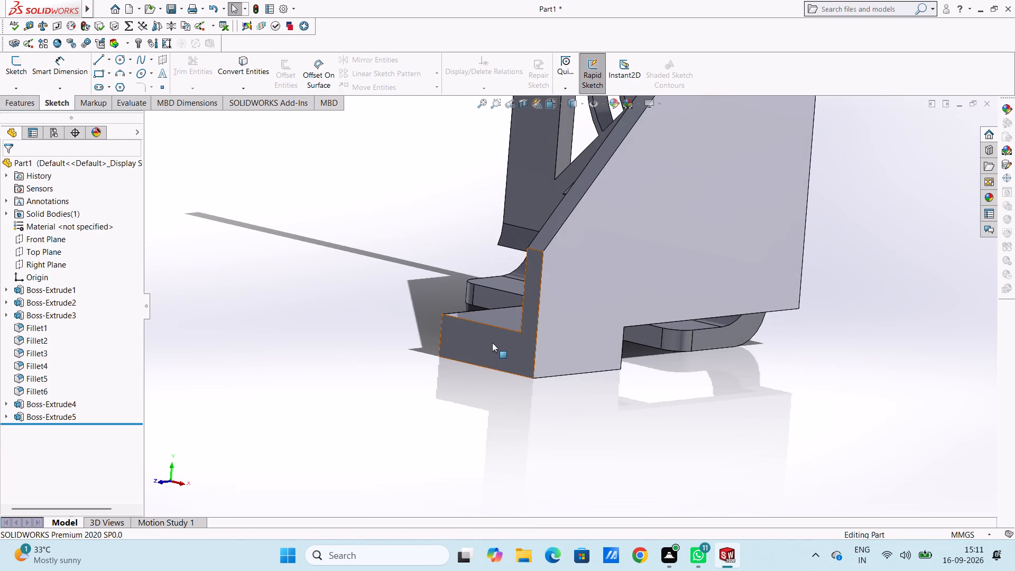
Examine the foot block's top face and its corner with the side plate from above and at an angle.
left_click(490, 349)
left_click(342, 278)
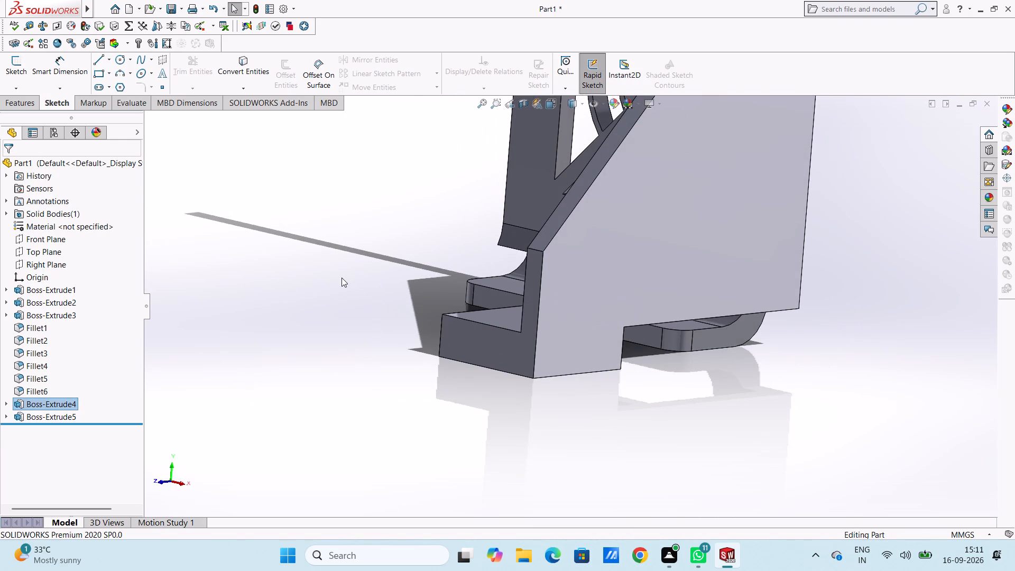
key("ctrl+5")
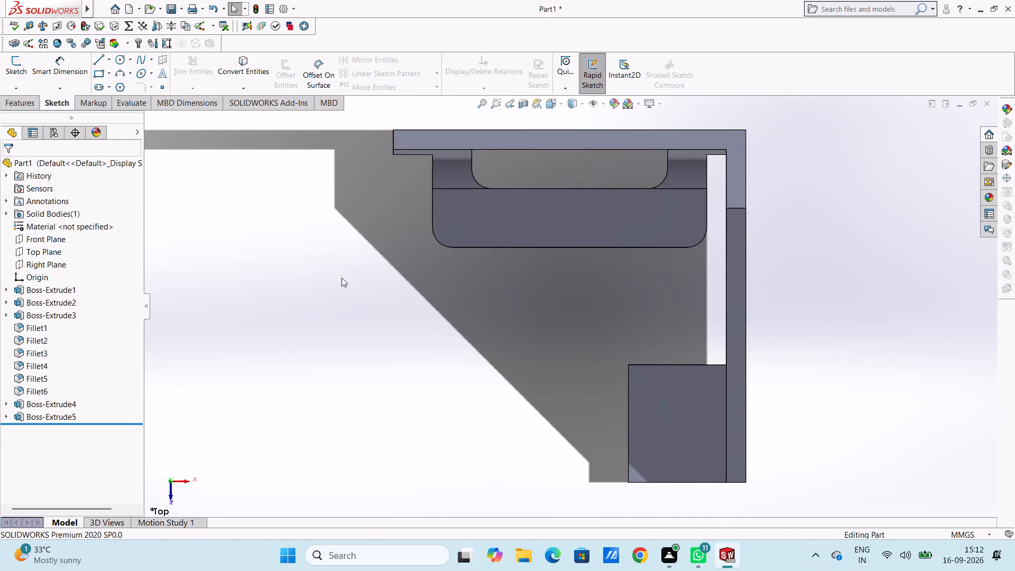
scroll(426, 361, "up", 2)
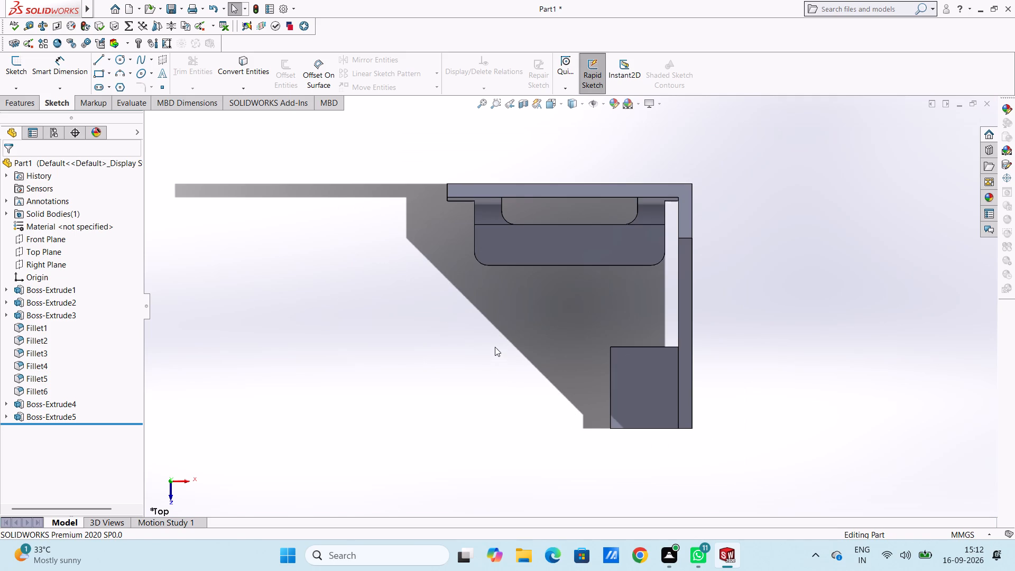
middle_click_drag(495, 346, 516, 308)
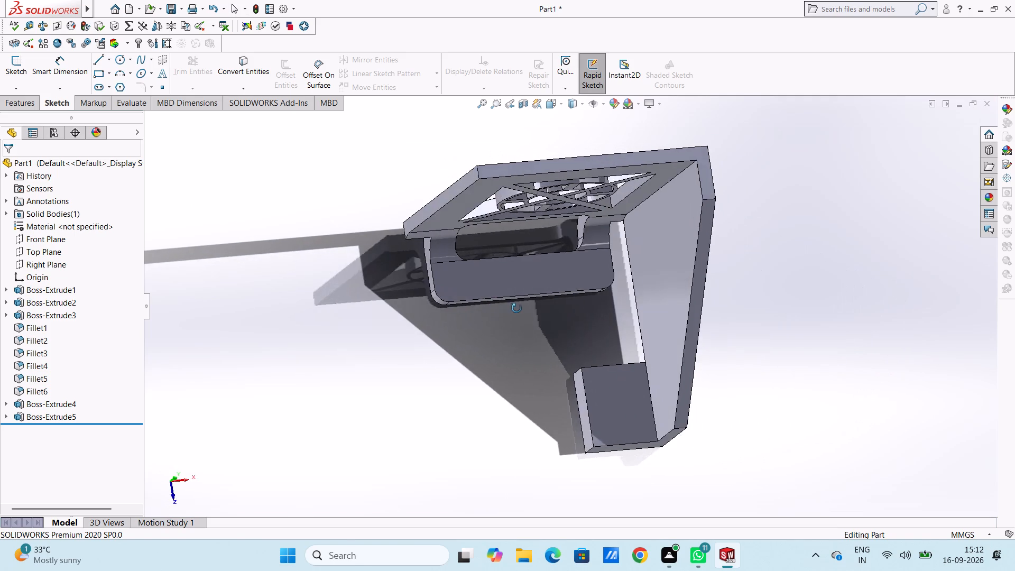
middle_click_drag(516, 308, 506, 310)
scroll(741, 424, "down", 4)
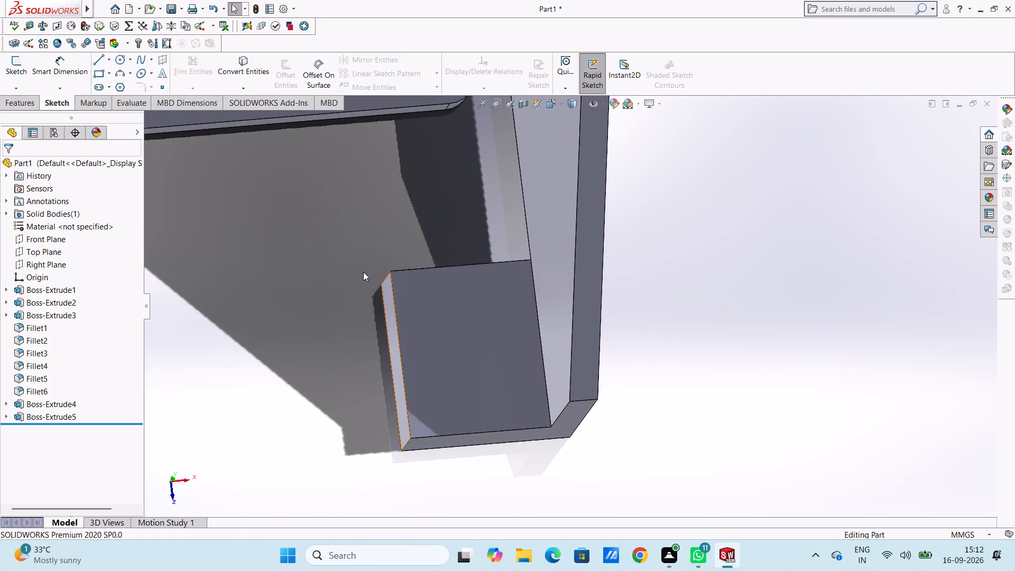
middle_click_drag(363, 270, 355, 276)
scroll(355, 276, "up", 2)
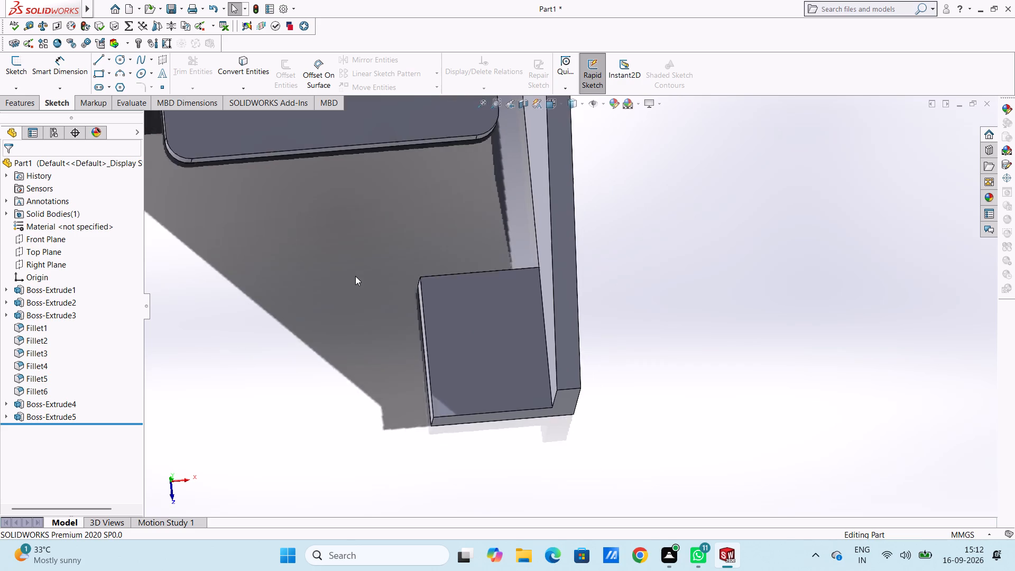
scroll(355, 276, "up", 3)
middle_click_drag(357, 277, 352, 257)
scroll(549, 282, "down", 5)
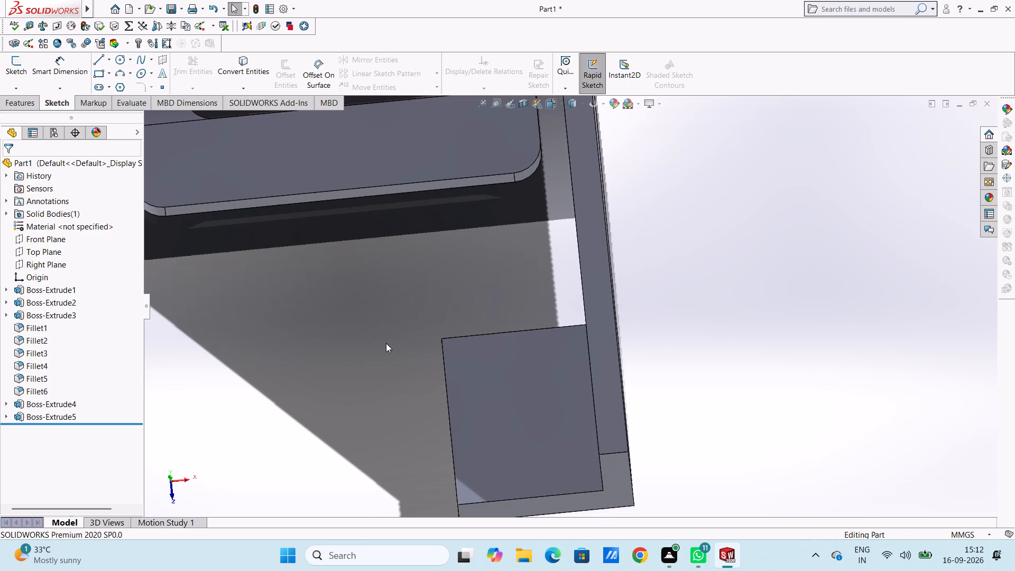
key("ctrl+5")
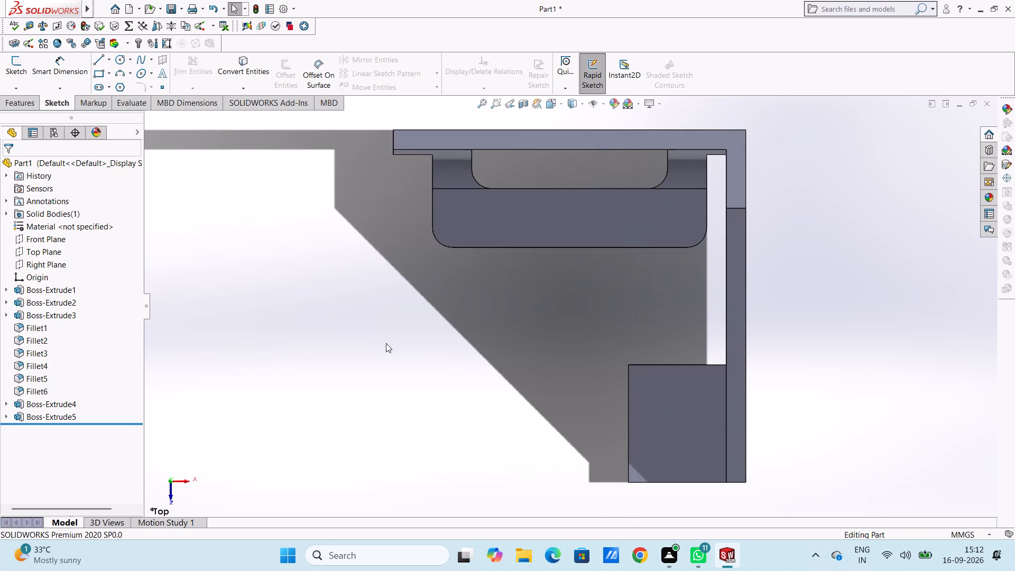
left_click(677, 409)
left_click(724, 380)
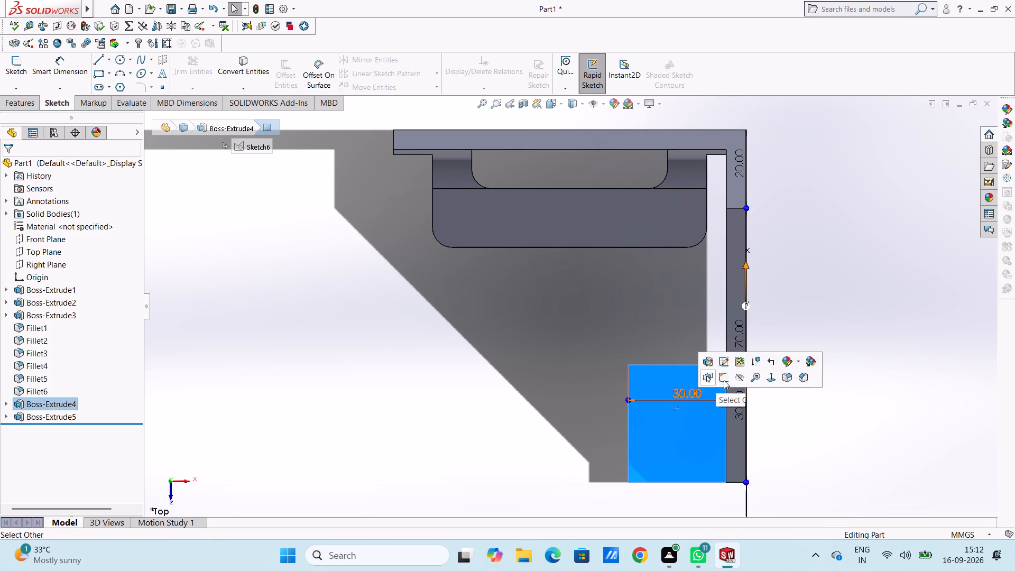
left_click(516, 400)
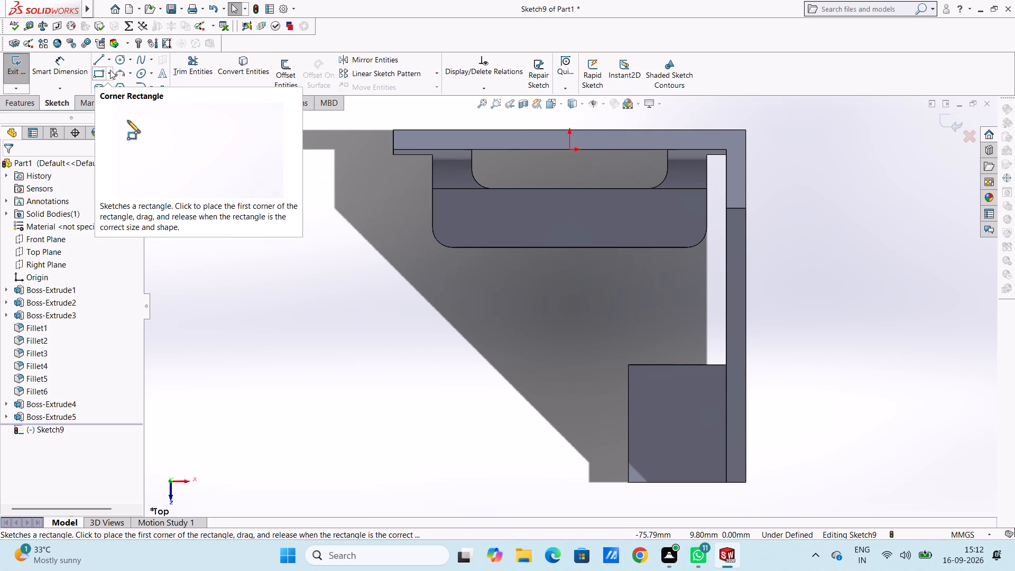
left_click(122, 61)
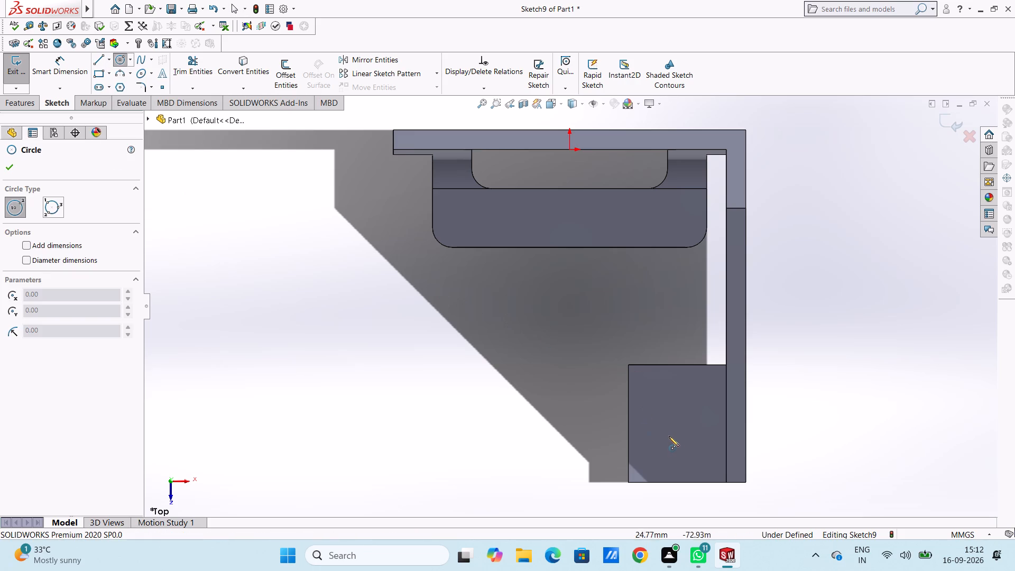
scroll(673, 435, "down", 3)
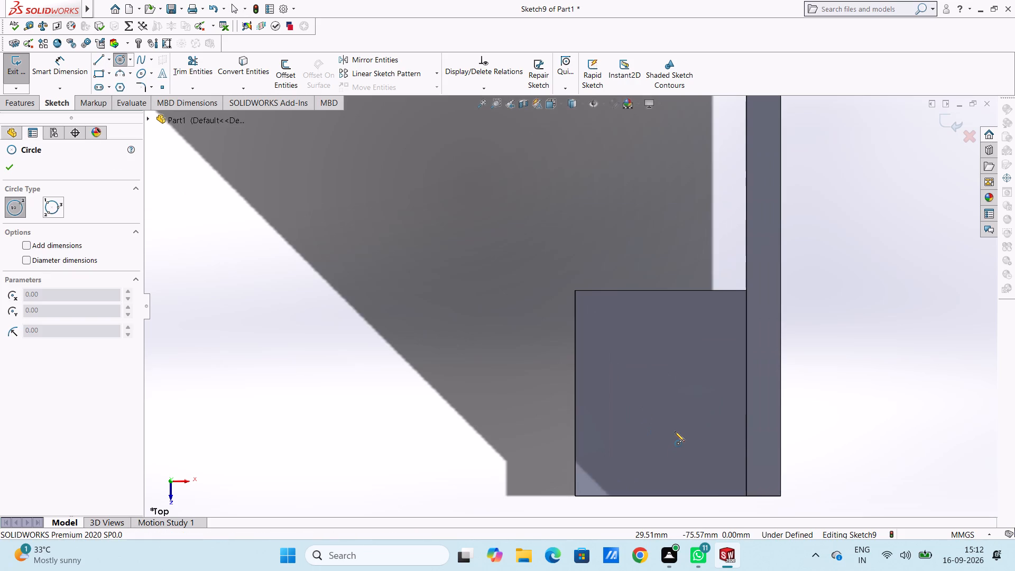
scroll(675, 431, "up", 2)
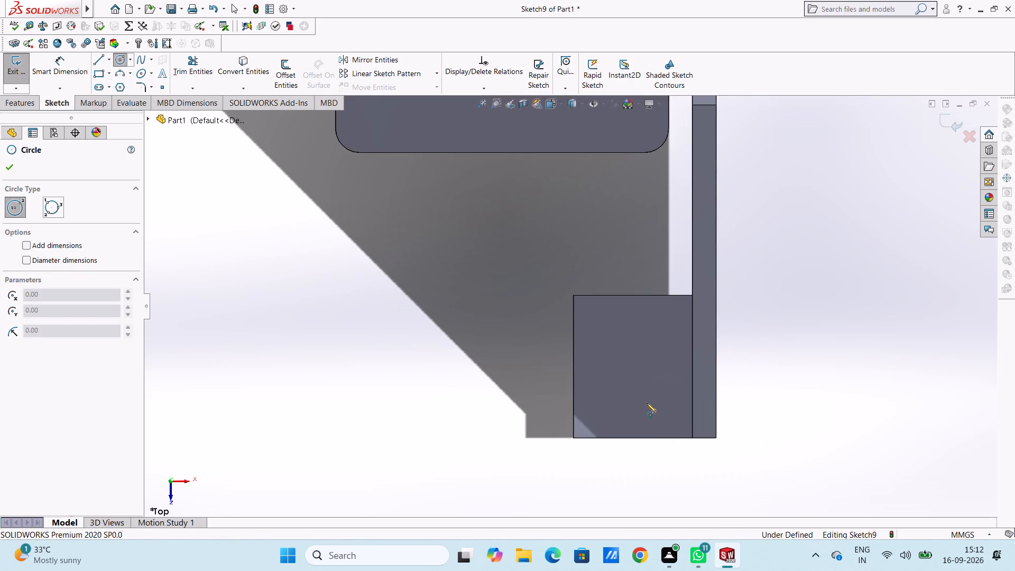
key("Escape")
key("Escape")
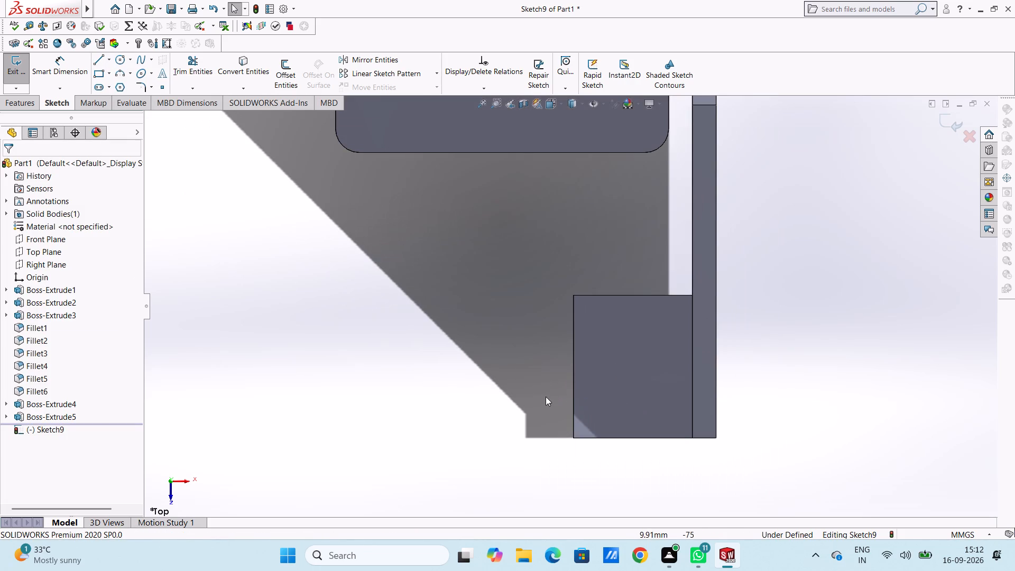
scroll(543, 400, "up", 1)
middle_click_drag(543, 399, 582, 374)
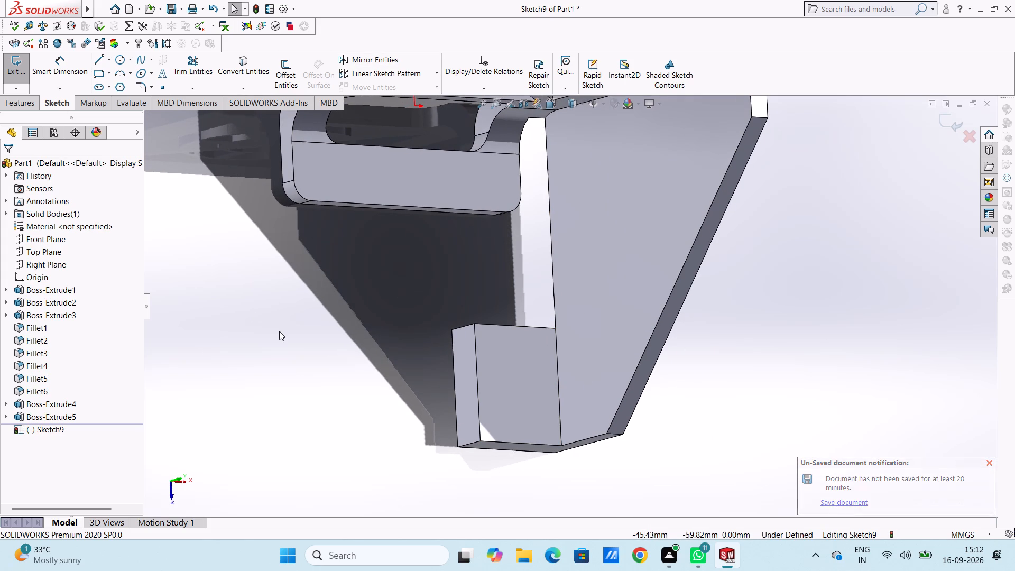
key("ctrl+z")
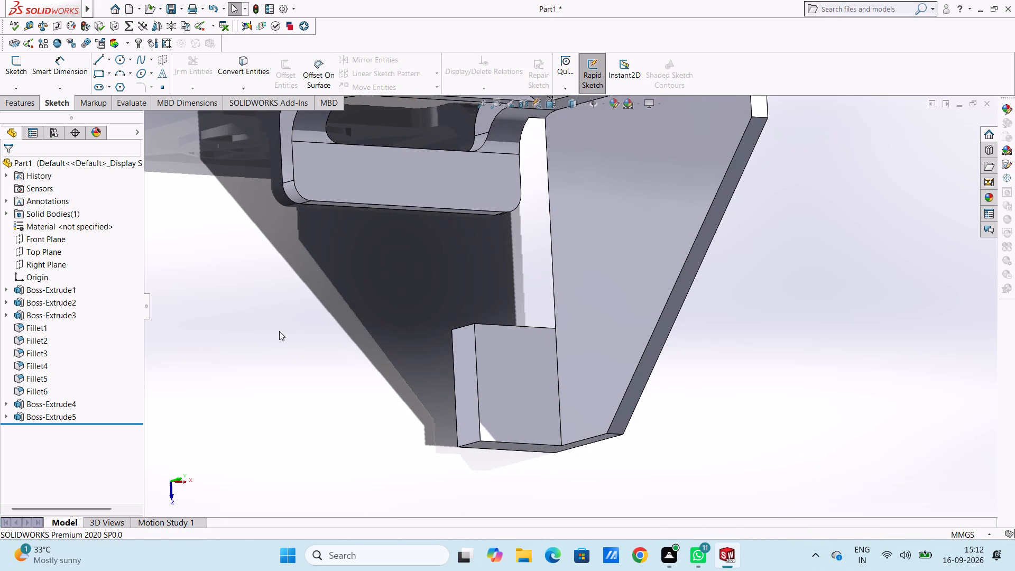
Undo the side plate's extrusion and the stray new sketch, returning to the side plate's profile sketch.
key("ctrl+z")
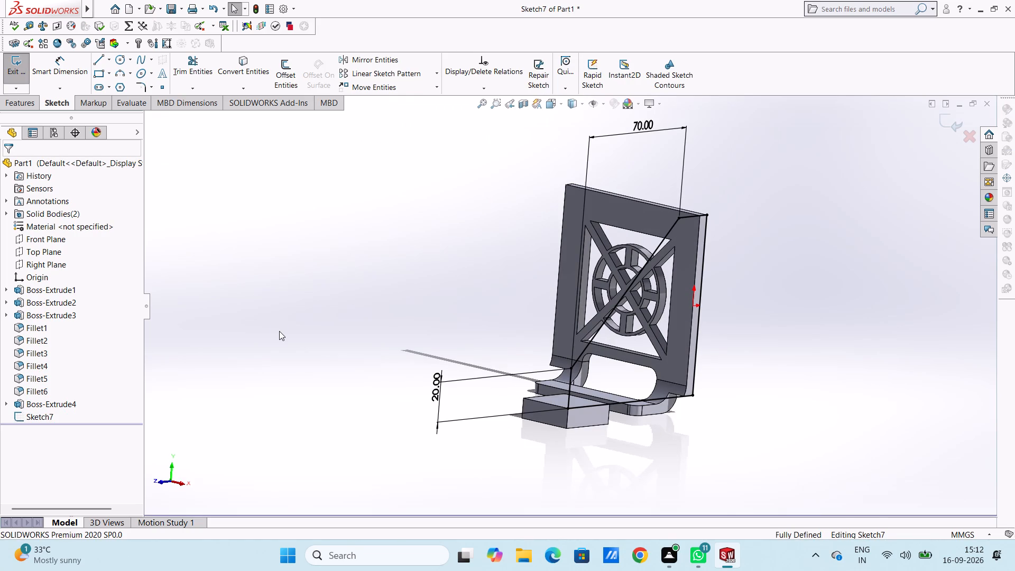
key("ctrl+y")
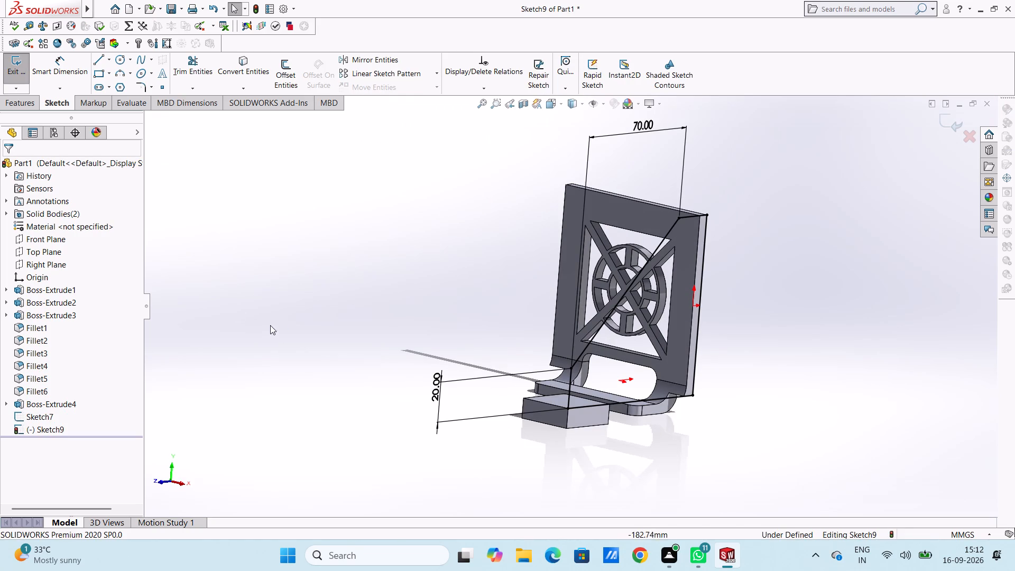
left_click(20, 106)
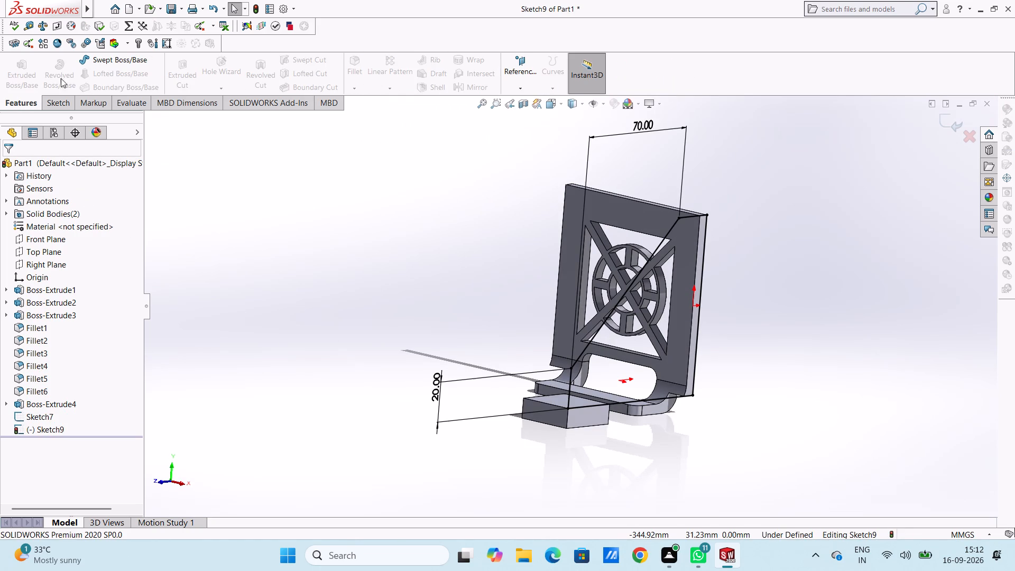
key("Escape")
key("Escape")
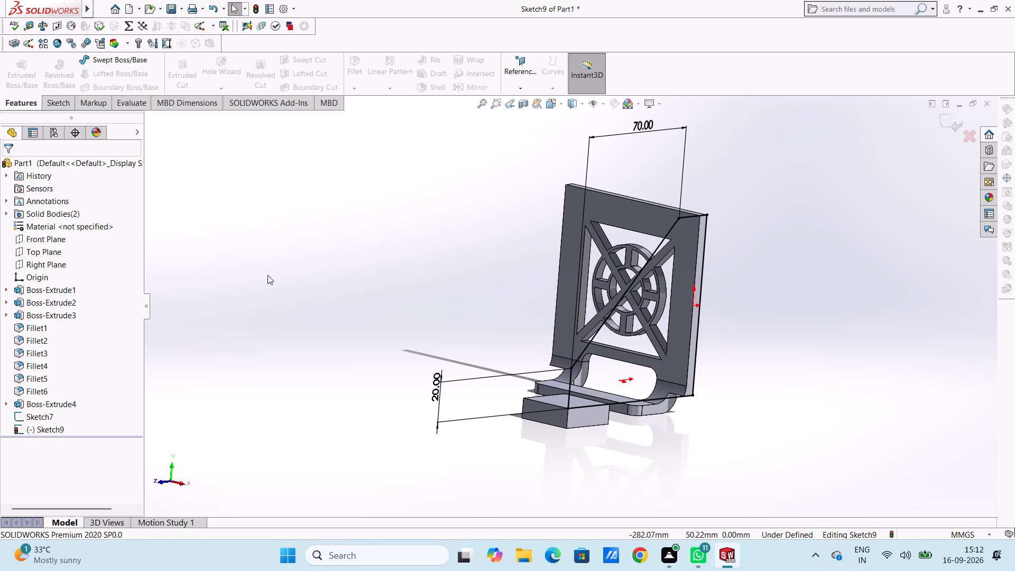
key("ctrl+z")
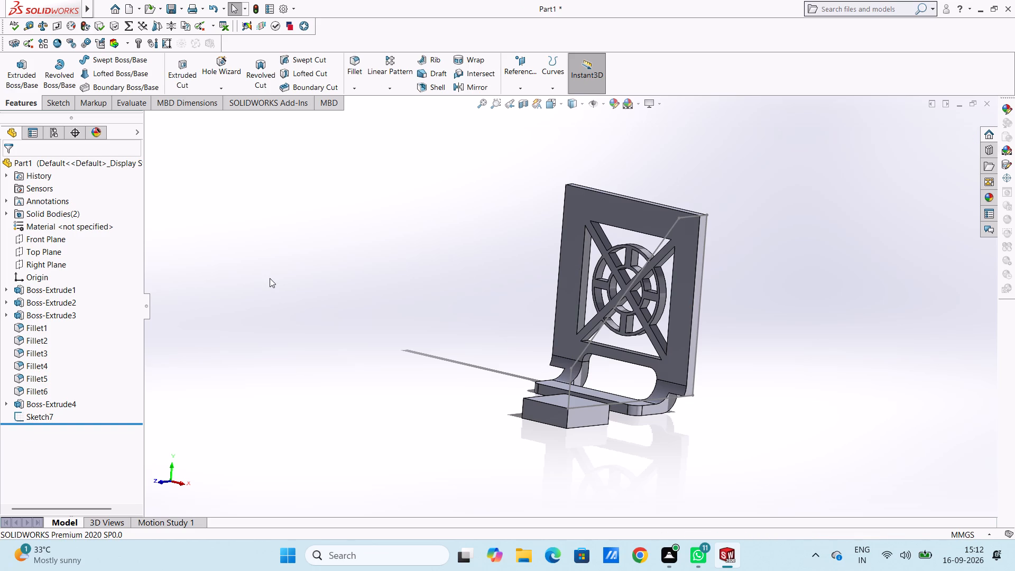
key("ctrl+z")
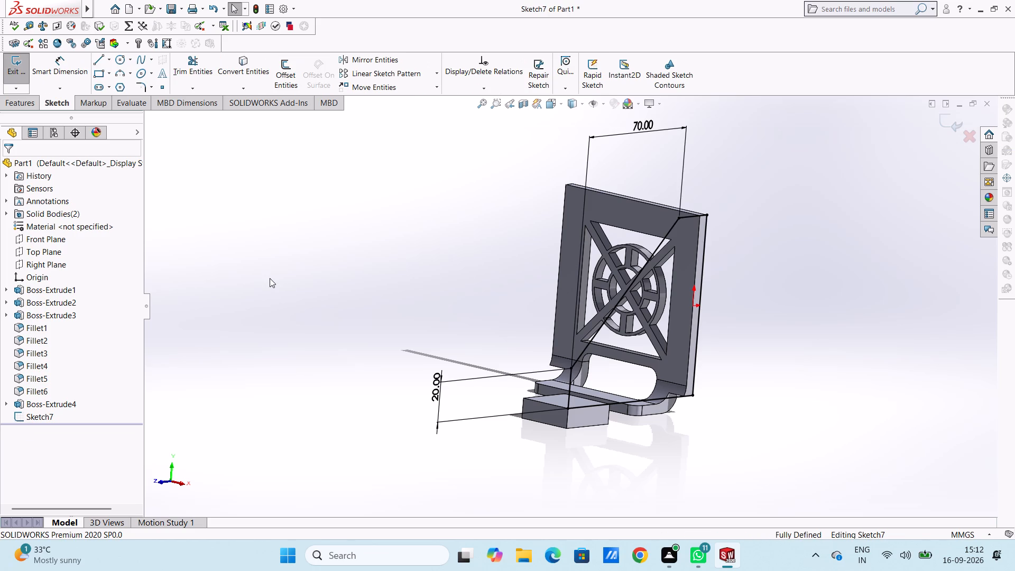
Extrude the side plate profile 5 mm in the reversed direction, merged with the frame and foot block.
left_click(21, 102)
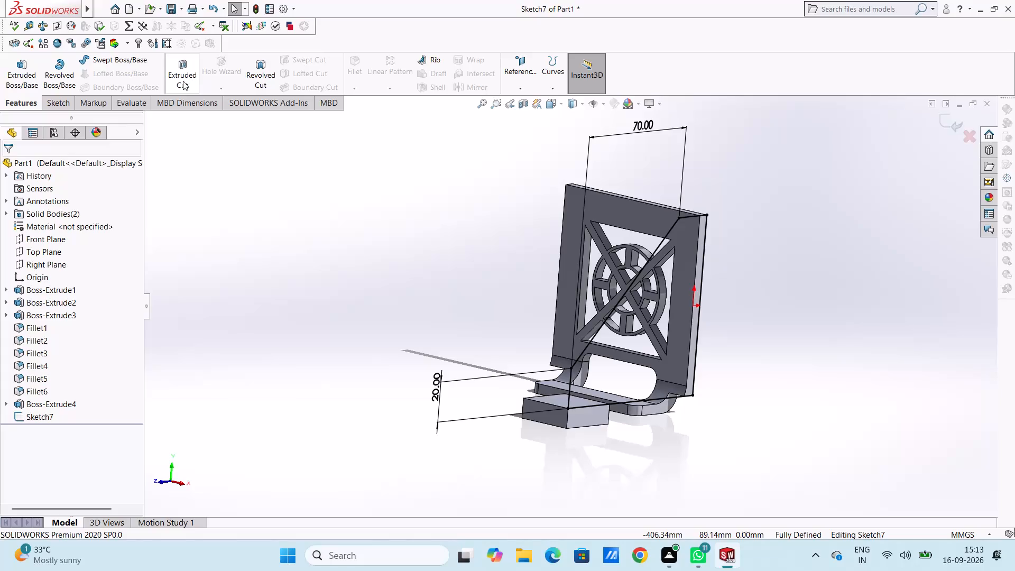
left_click(11, 70)
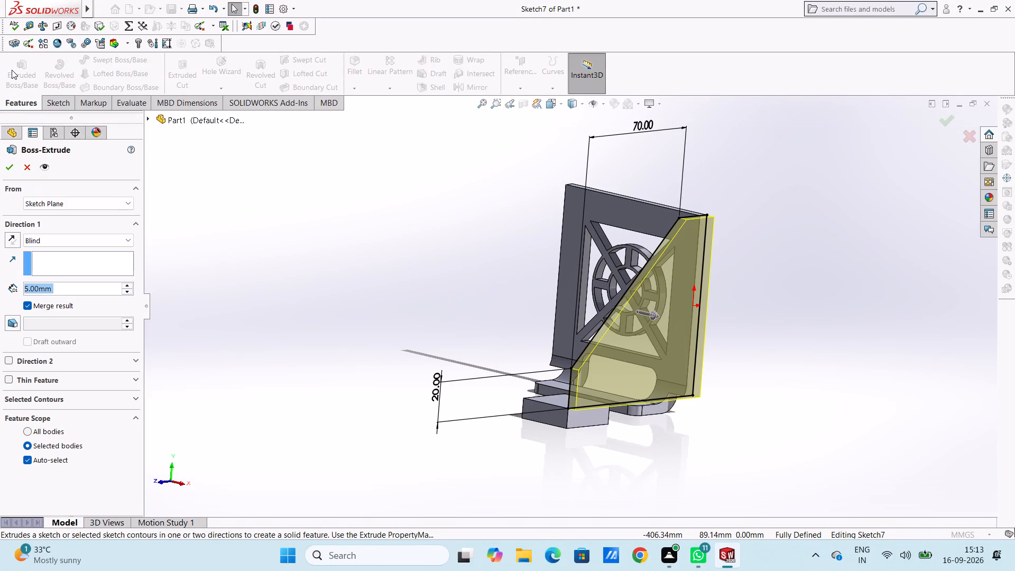
left_click(8, 241)
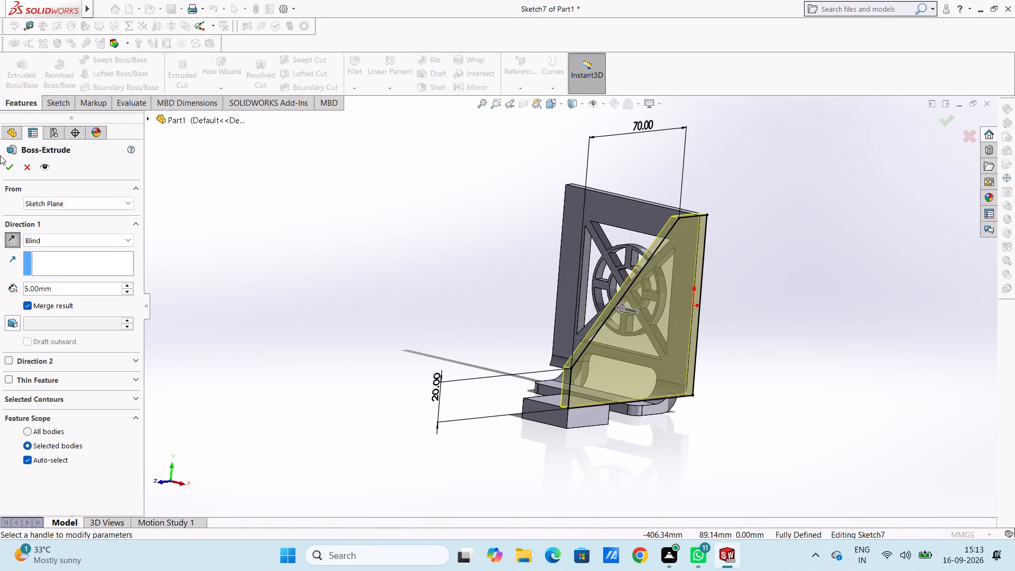
left_click(7, 165)
left_click(170, 208)
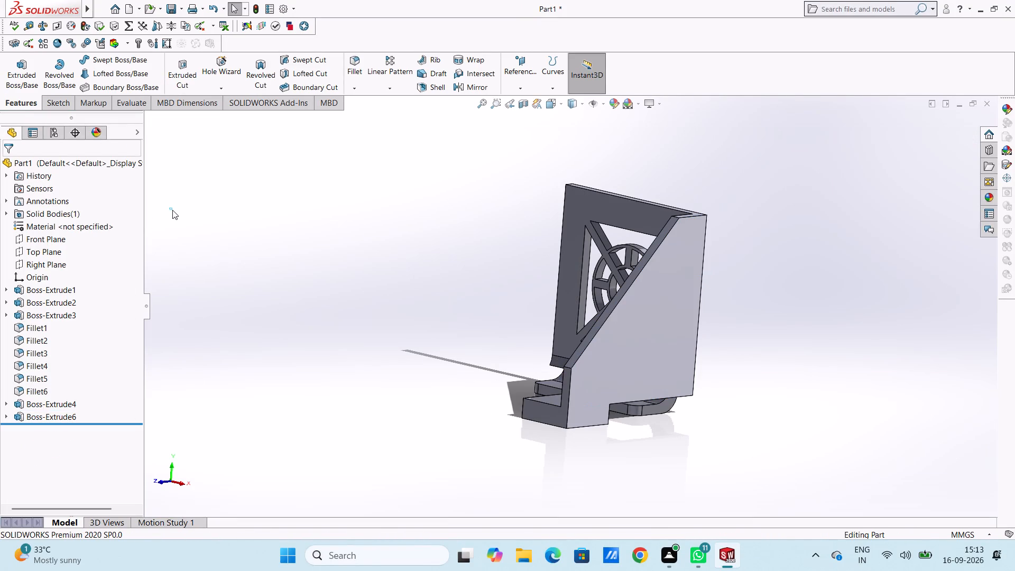
Fillet the foot block's two vertical corner edges facing away from the side plate with a 5 mm radius.
middle_click_drag(176, 197, 288, 231)
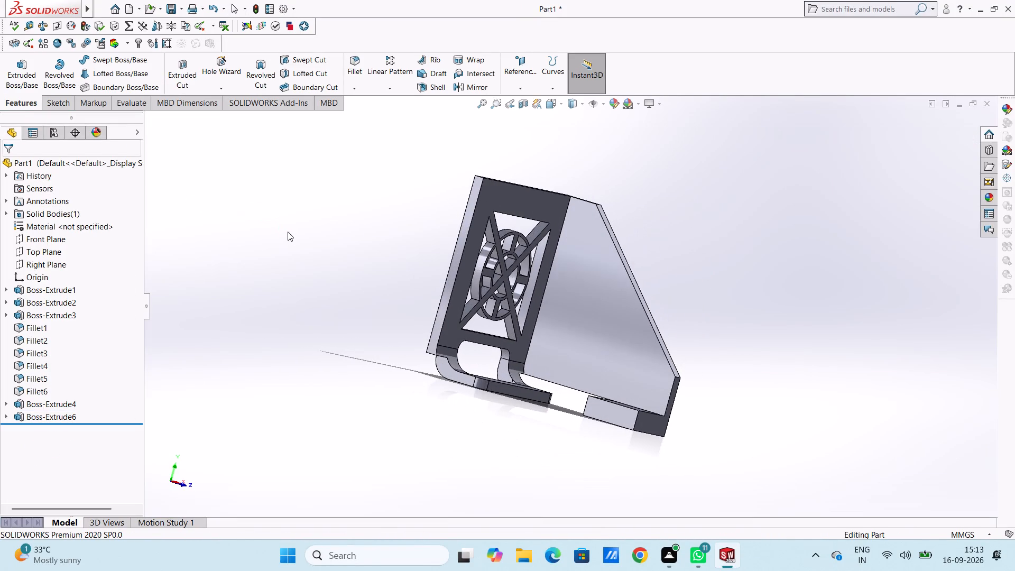
scroll(620, 420, "down", 4)
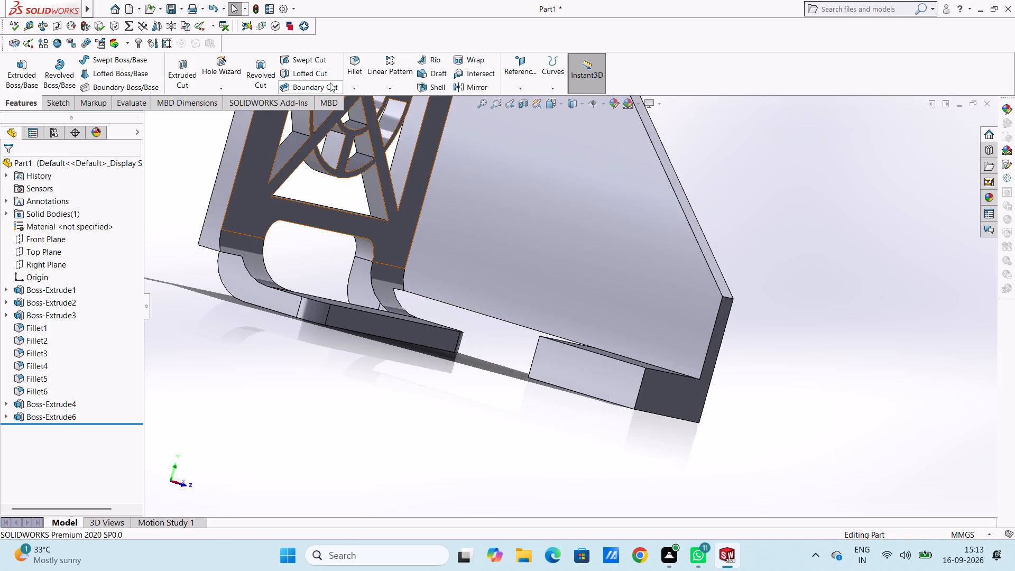
left_click(356, 62)
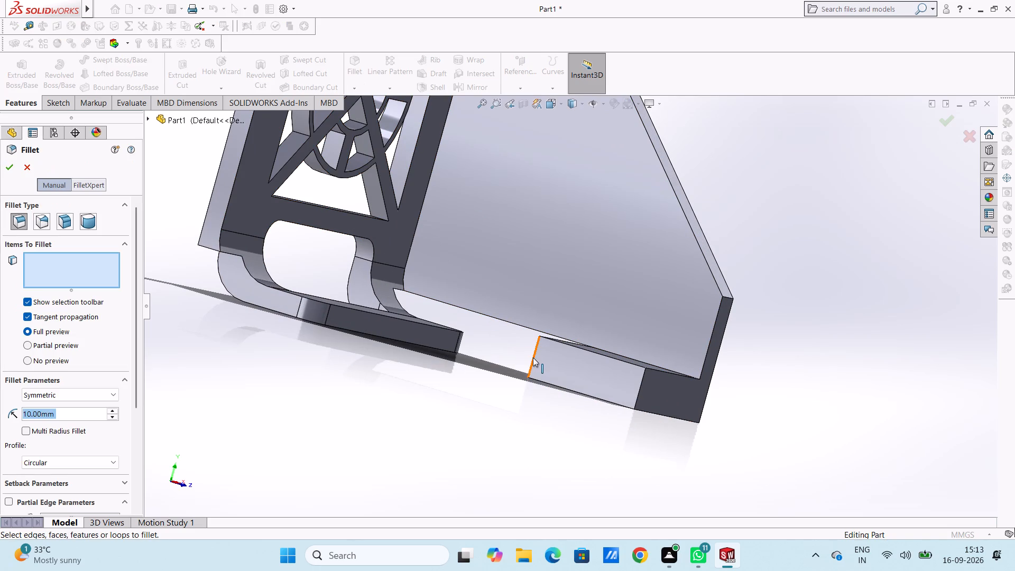
left_click(533, 357)
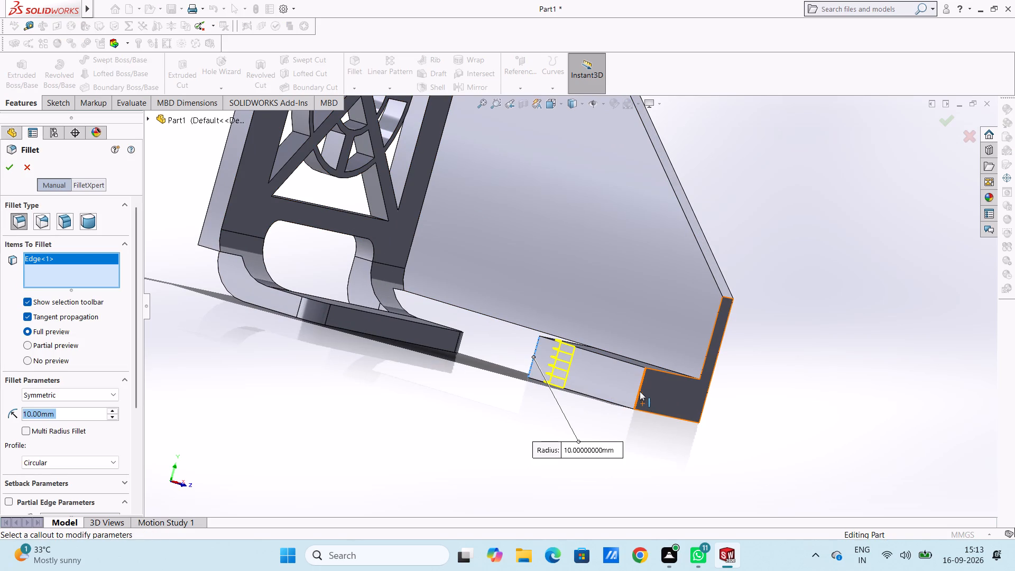
left_click(640, 391)
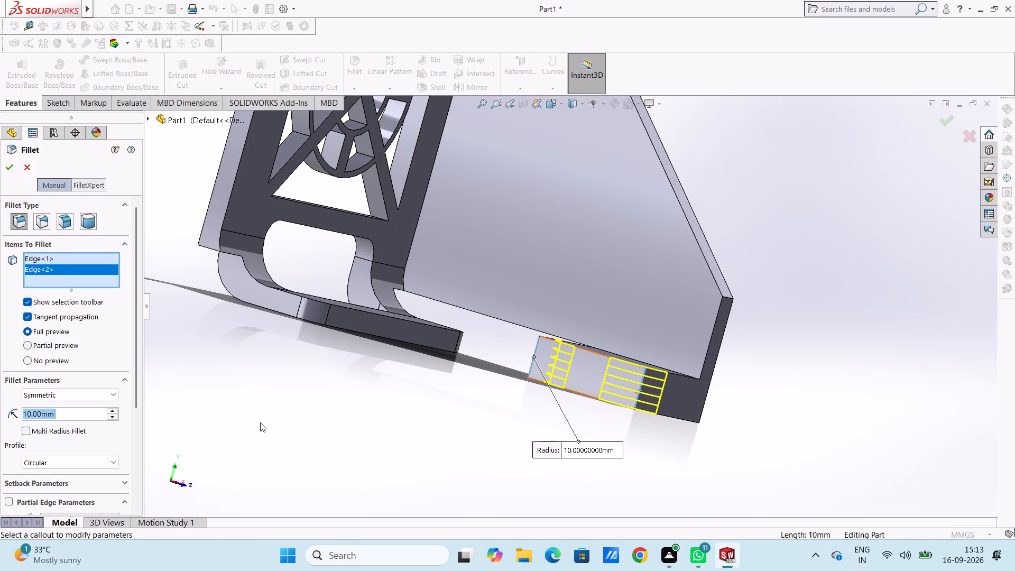
key("5")
key("Return")
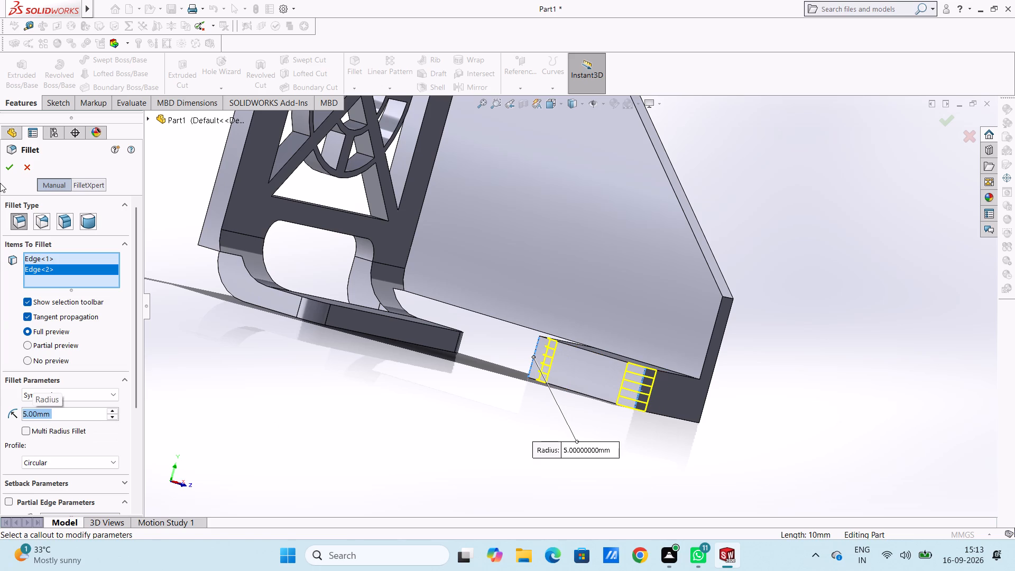
left_click(6, 168)
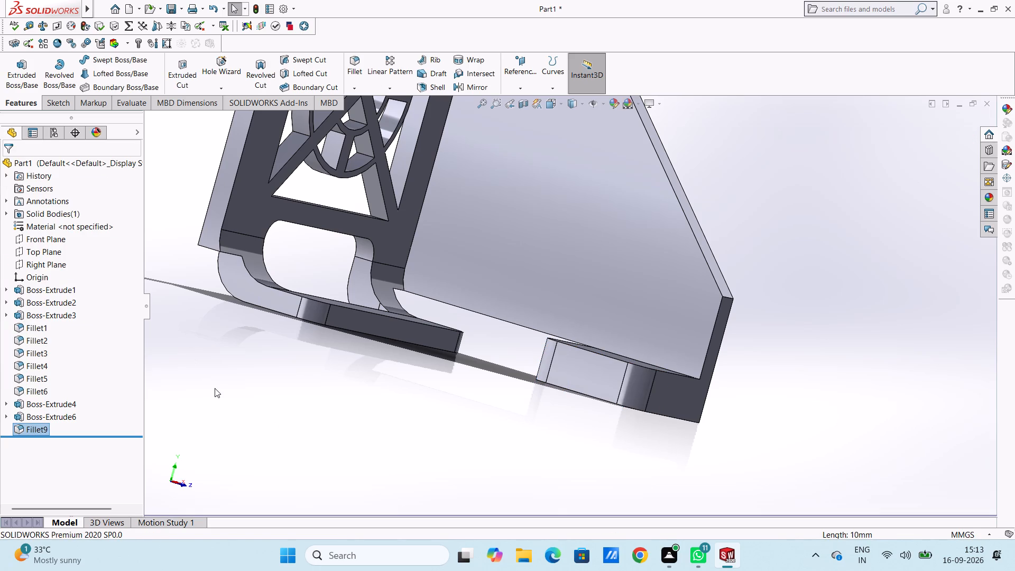
On a new sketch on the foot block's top face, draw a 6 mm radius circle centred at about X 27.86, Y -70.
key("ctrl+5")
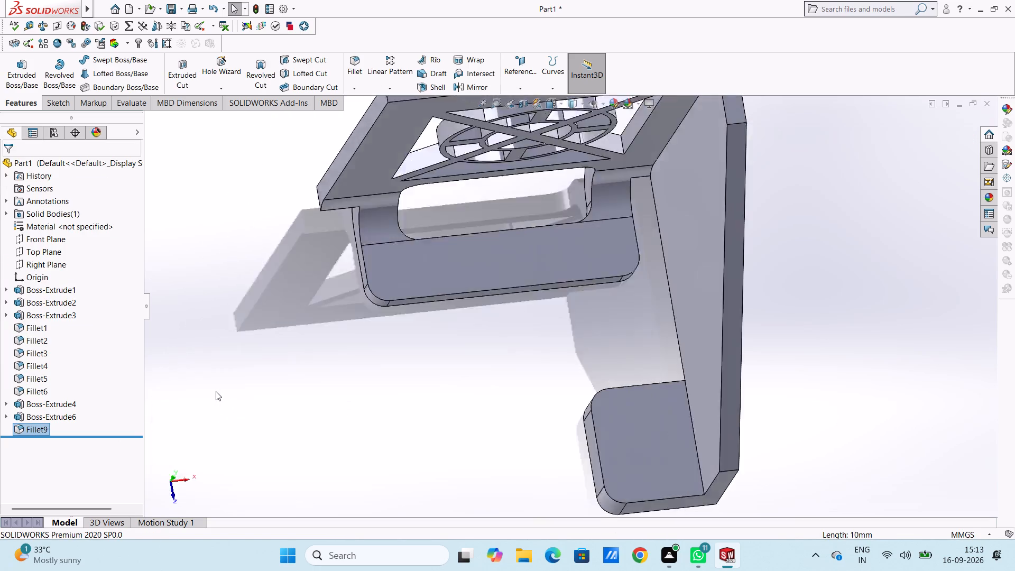
left_click(703, 445)
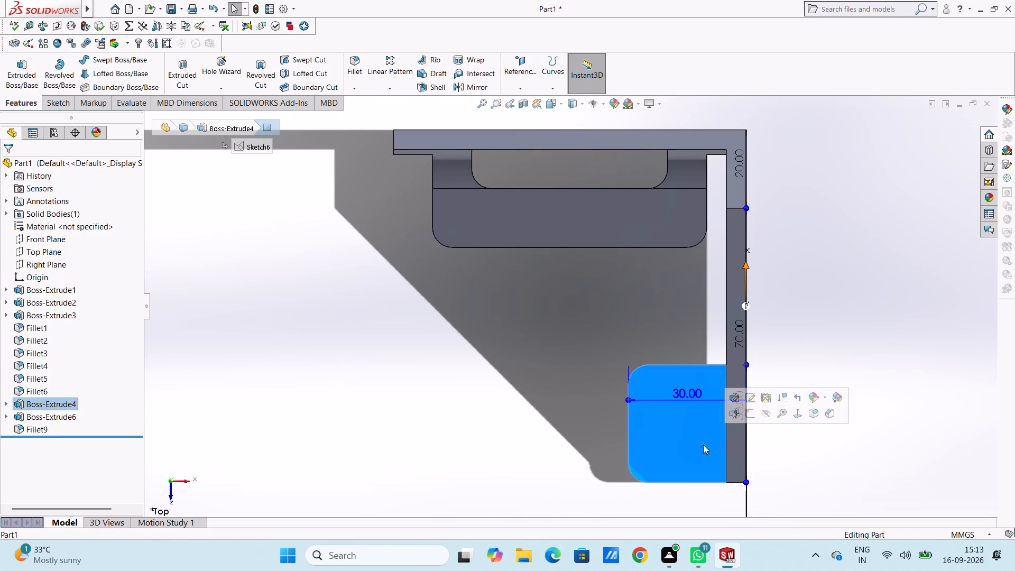
left_click(750, 411)
scroll(753, 420, "down", 3)
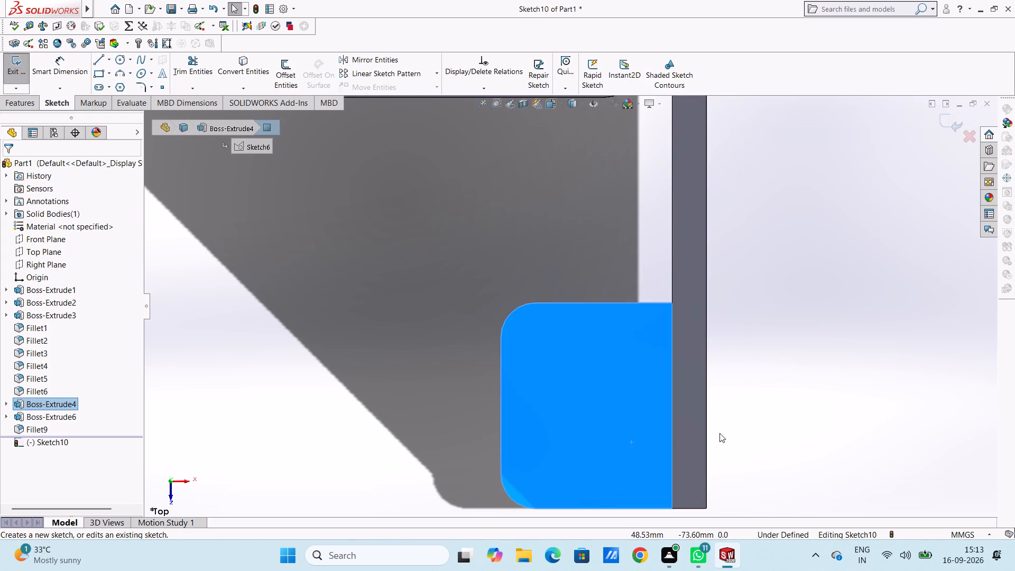
left_click(393, 409)
scroll(584, 423, "down", 2)
scroll(586, 422, "up", 3)
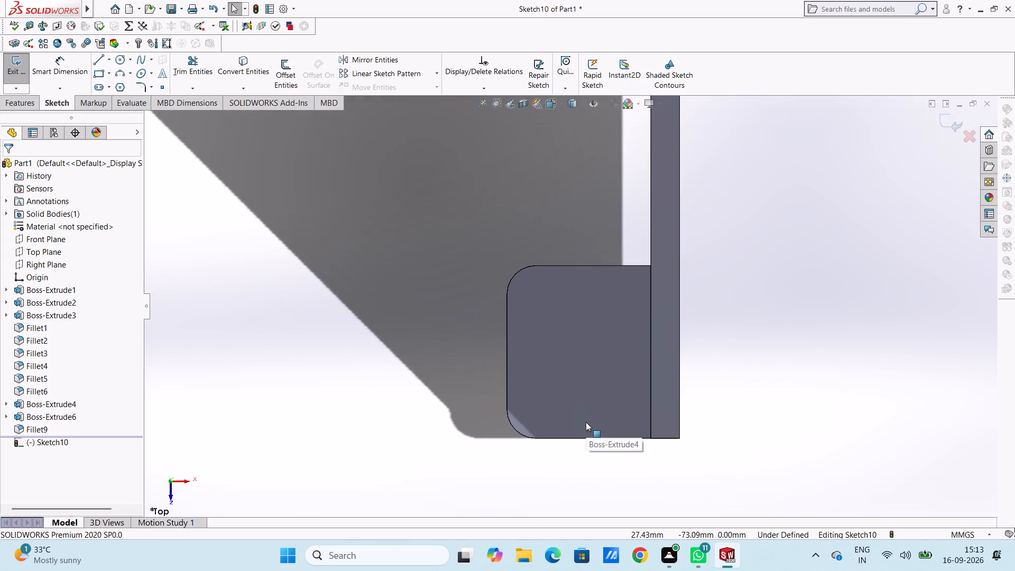
left_click(123, 60)
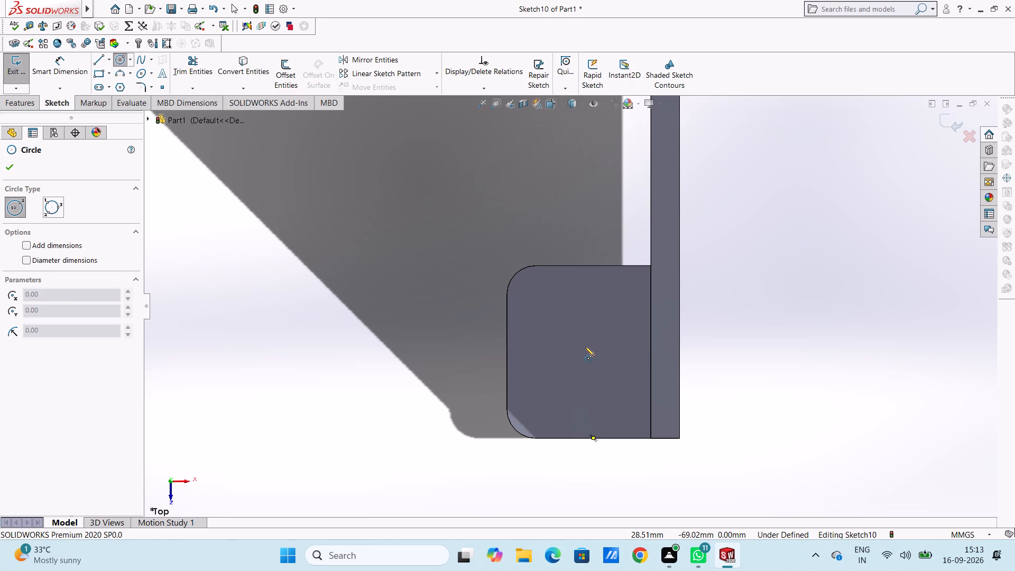
left_click(581, 351)
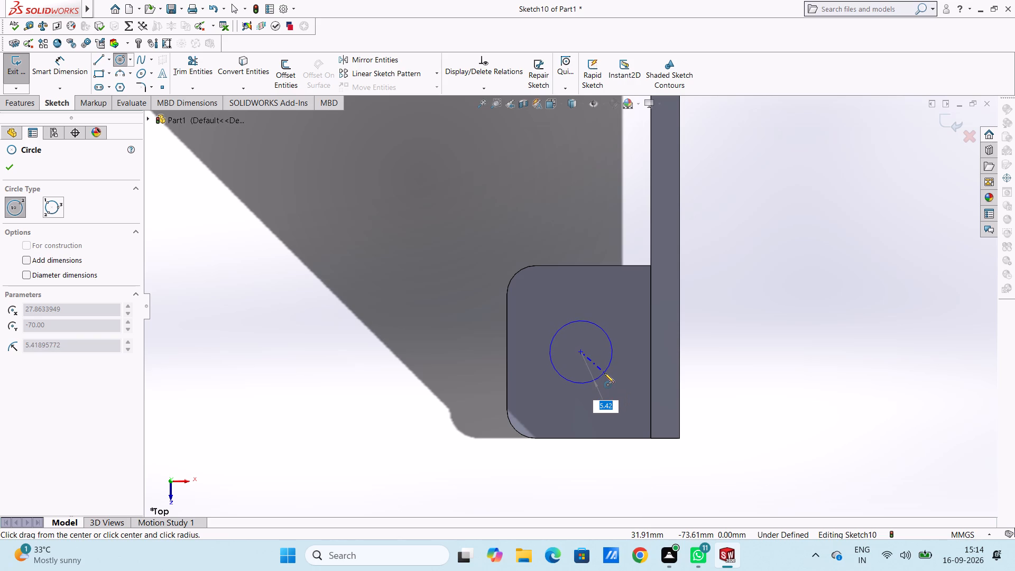
key("6")
key("Return")
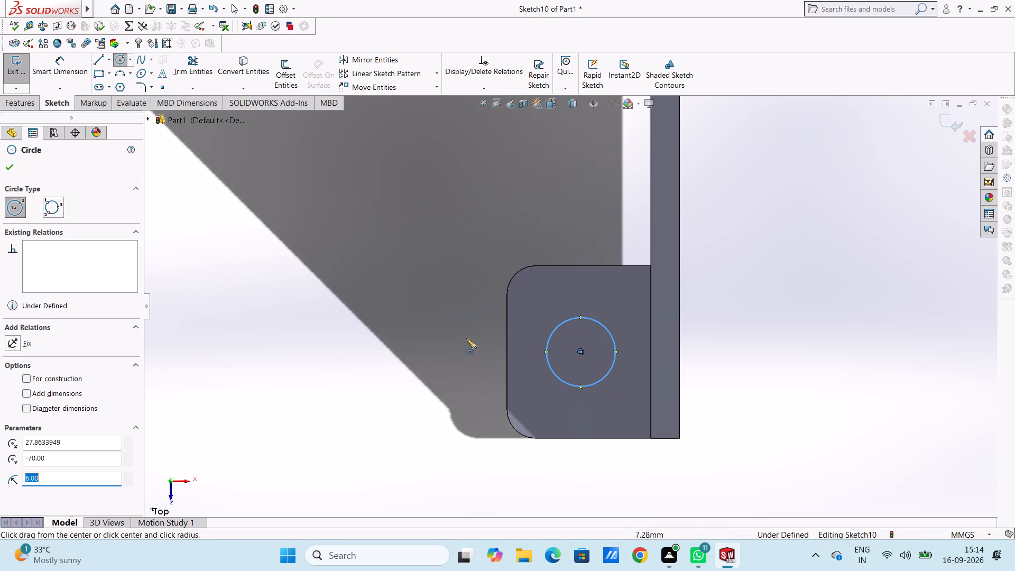
Dimension the circle's centre 13 mm from the foot block edge opposite the side plate and 15 mm from its edge facing the frame.
left_click(59, 65)
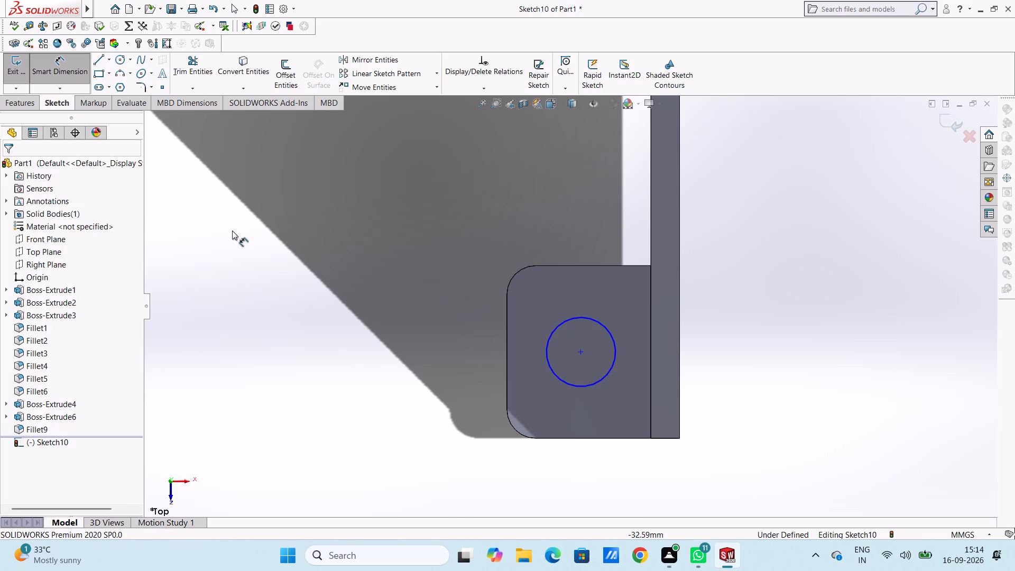
left_click(508, 364)
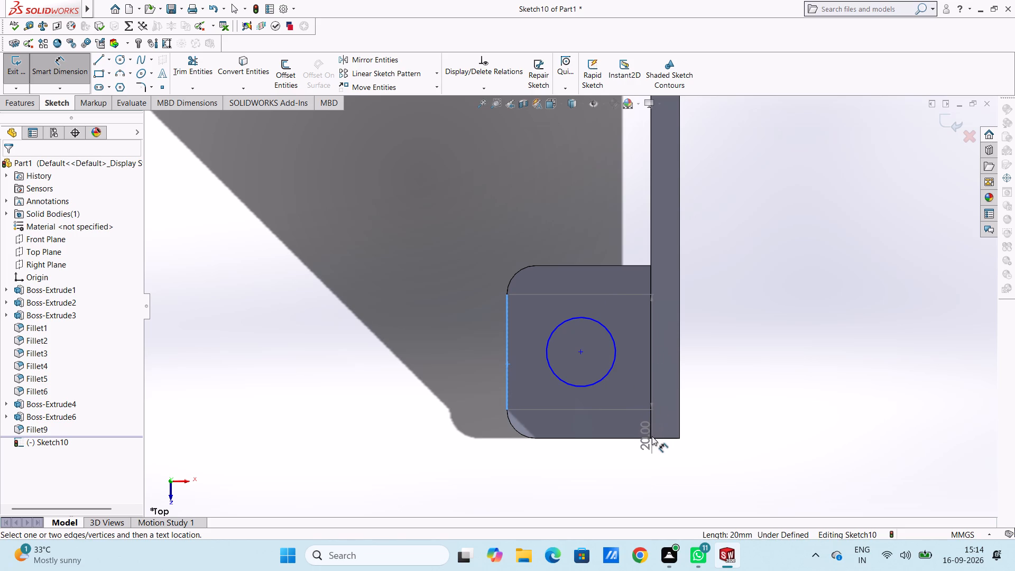
left_click(650, 436)
left_click(581, 351)
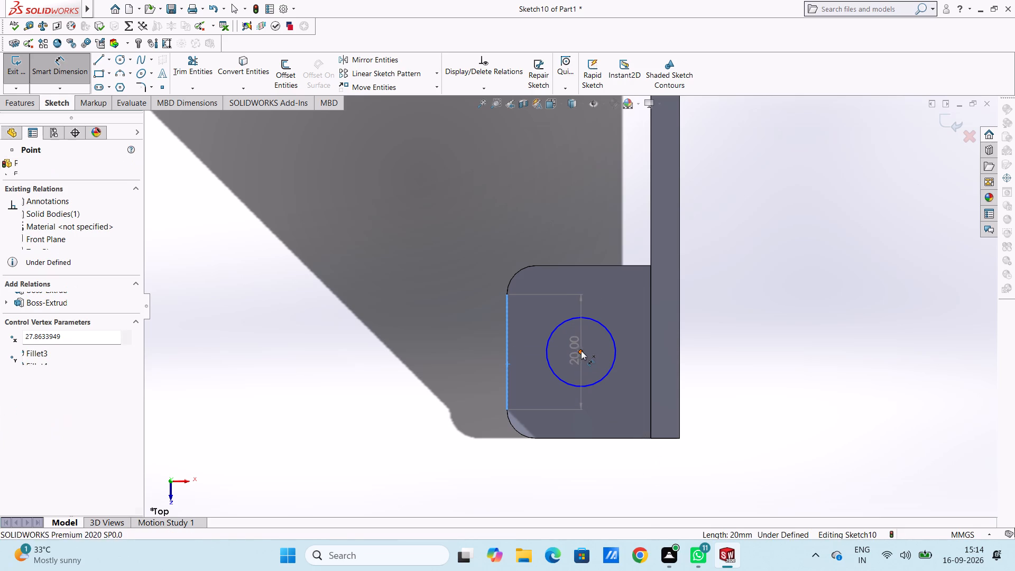
left_click(568, 477)
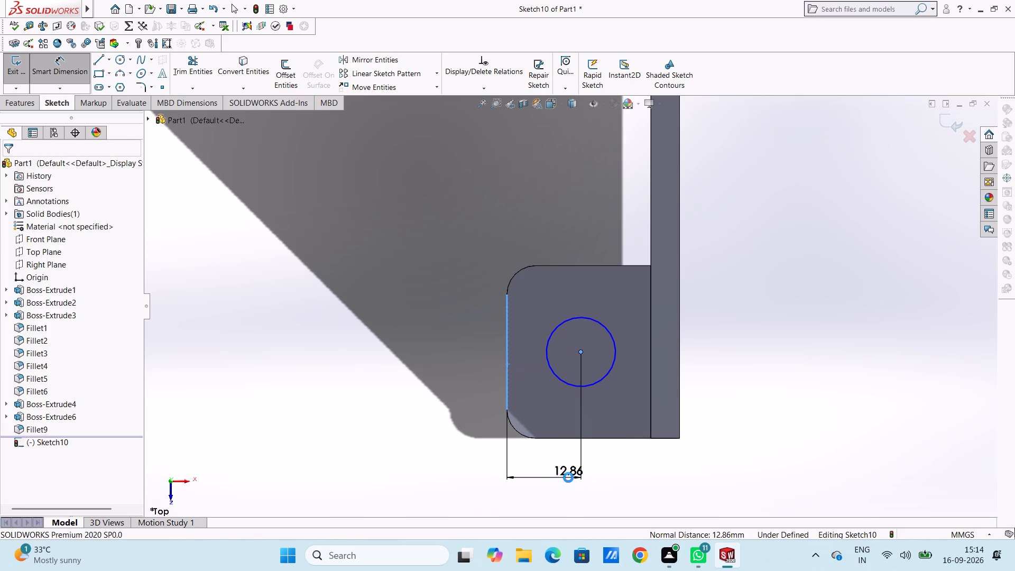
type("13")
key("Return")
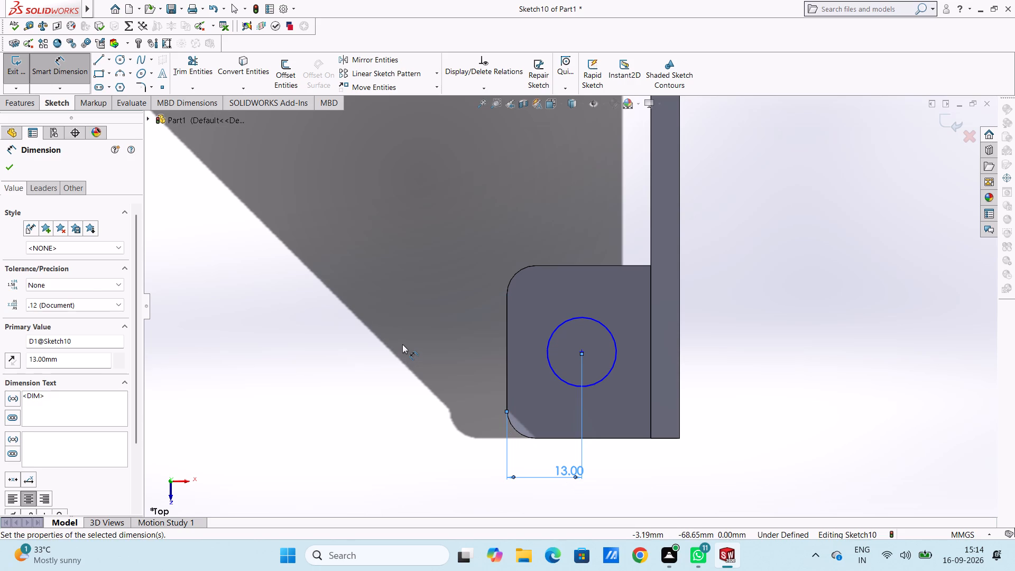
left_click(402, 344)
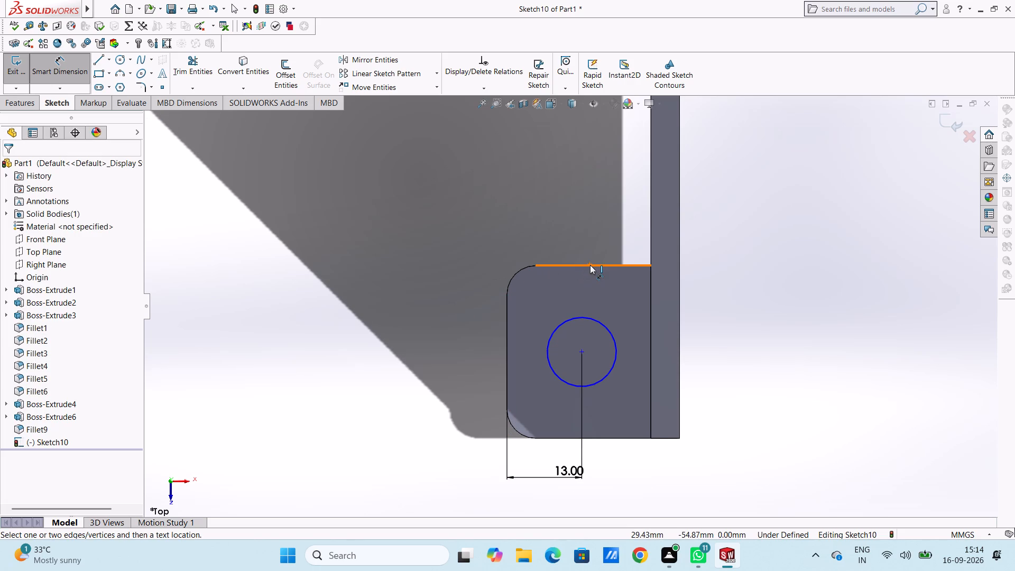
left_click(590, 265)
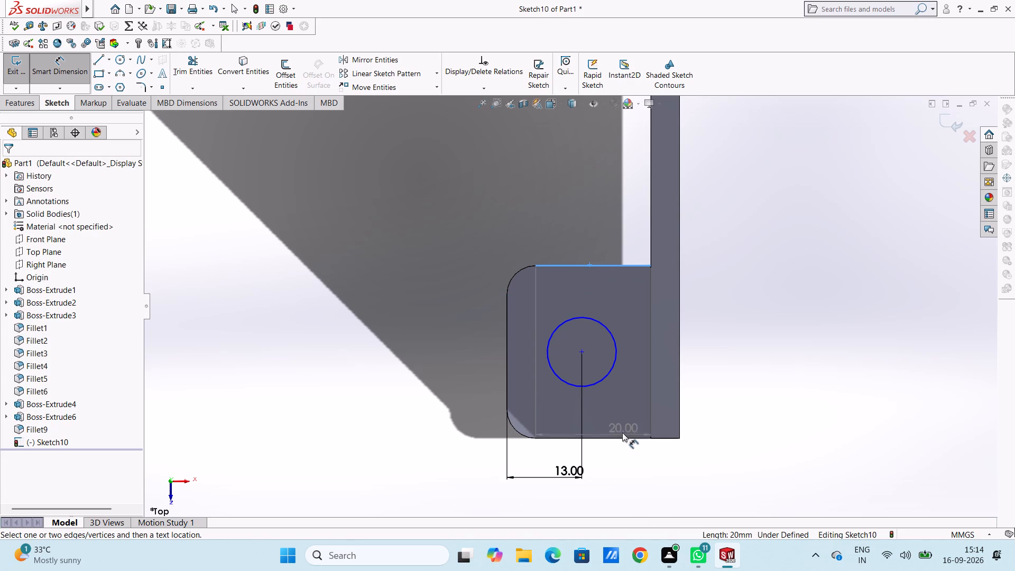
left_click(582, 351)
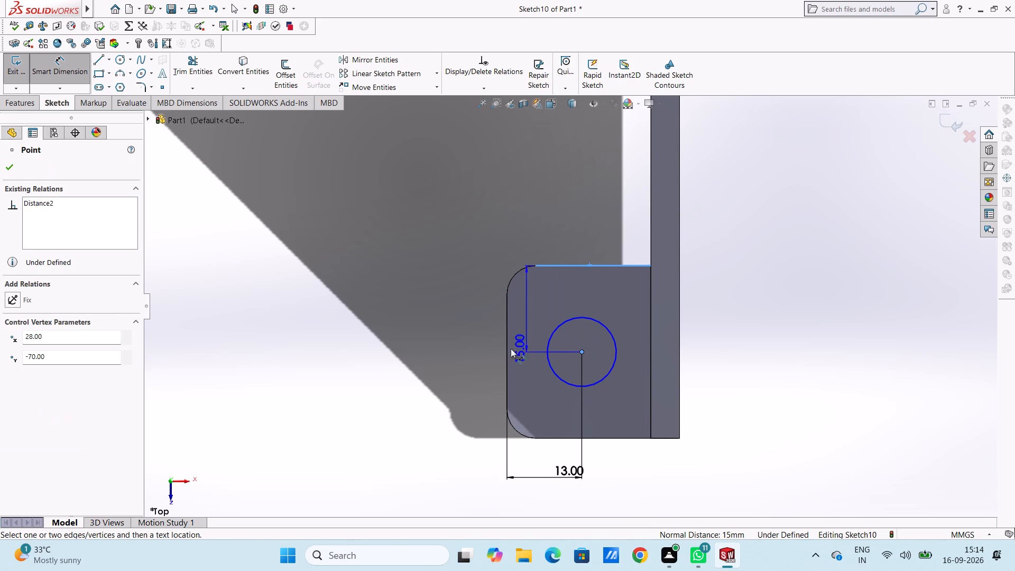
left_click(449, 343)
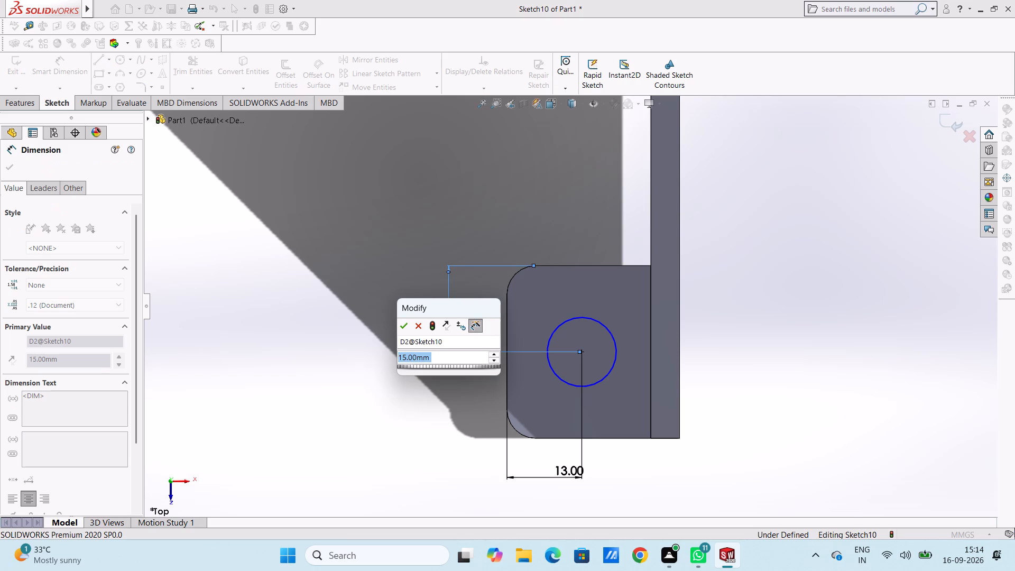
left_click(402, 327)
left_click(464, 316)
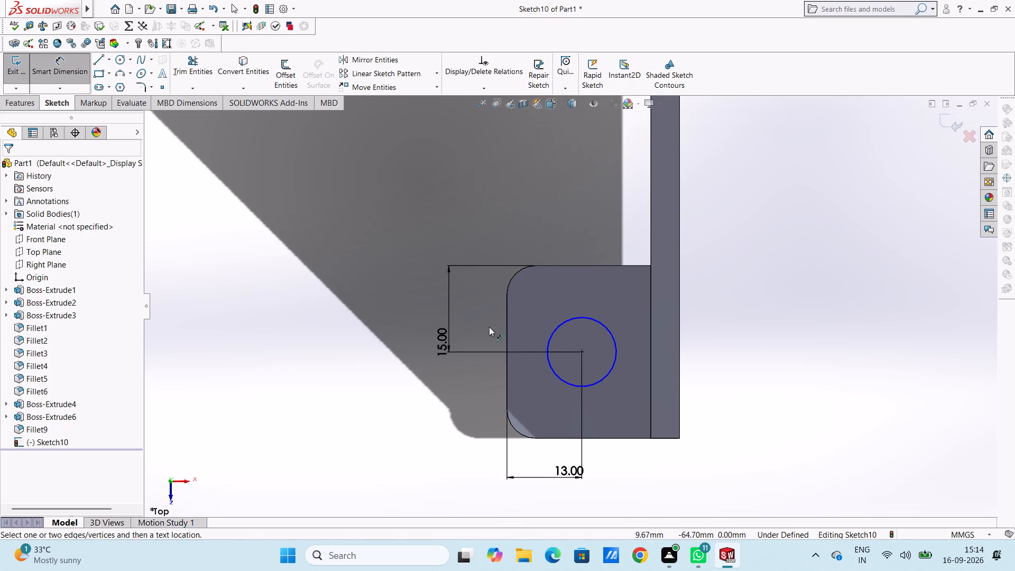
Dimension the foot block circle's diameter as 12 mm.
left_click(599, 383)
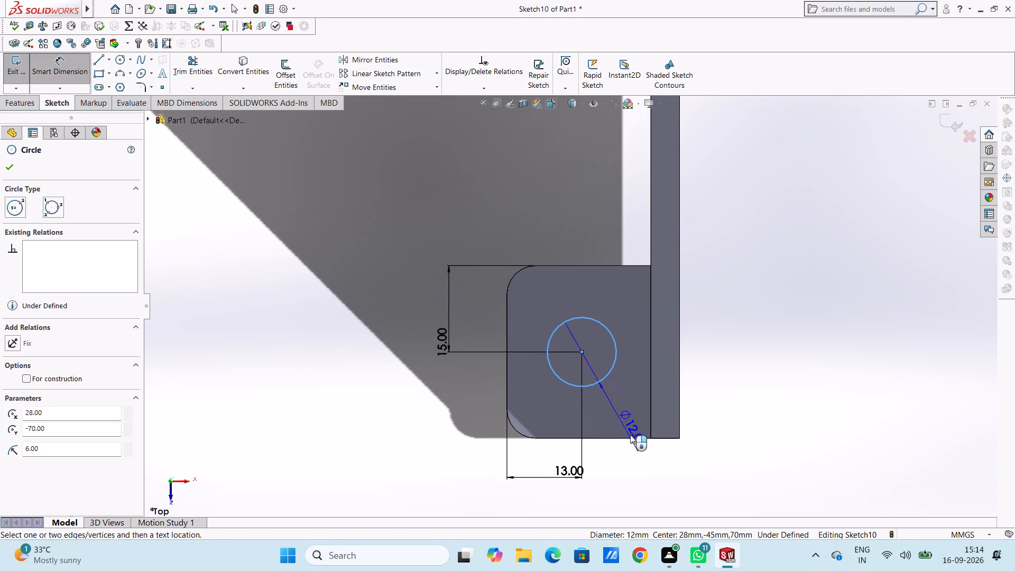
left_click(676, 483)
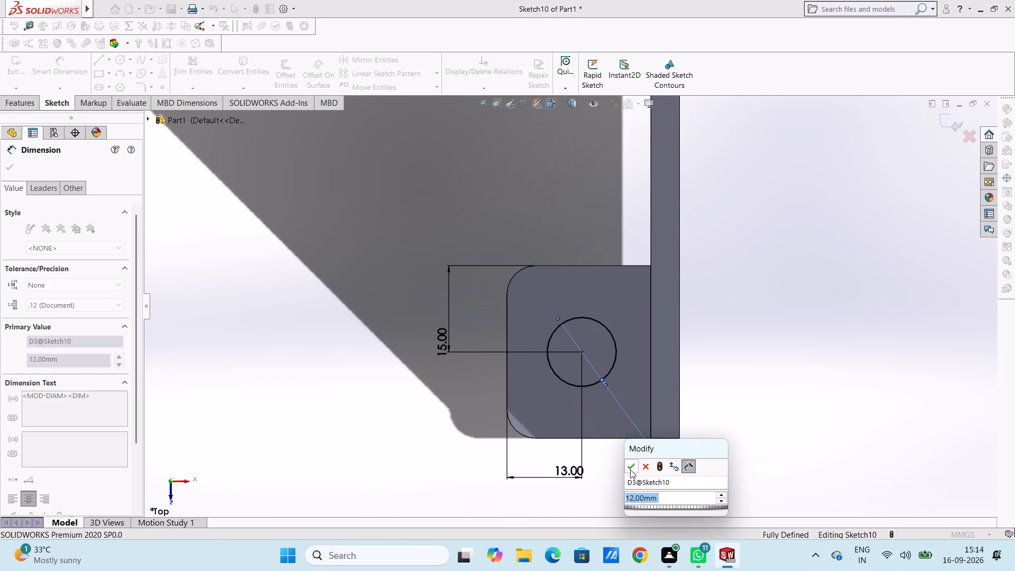
left_click(630, 469)
left_click(731, 435)
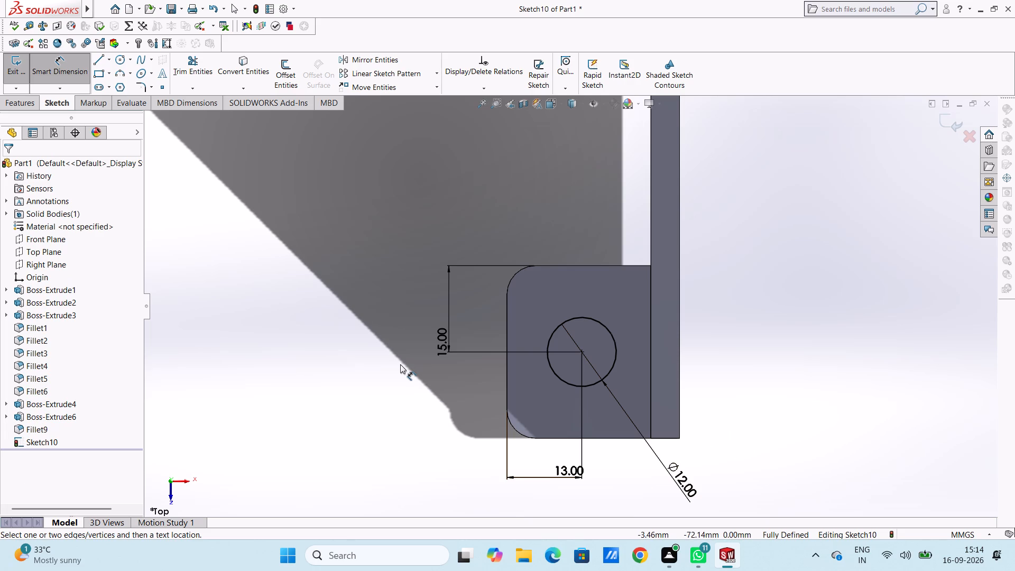
Cut-extrude the circle blind 20 mm down through the foot block to make the hole.
key("ctrl+7")
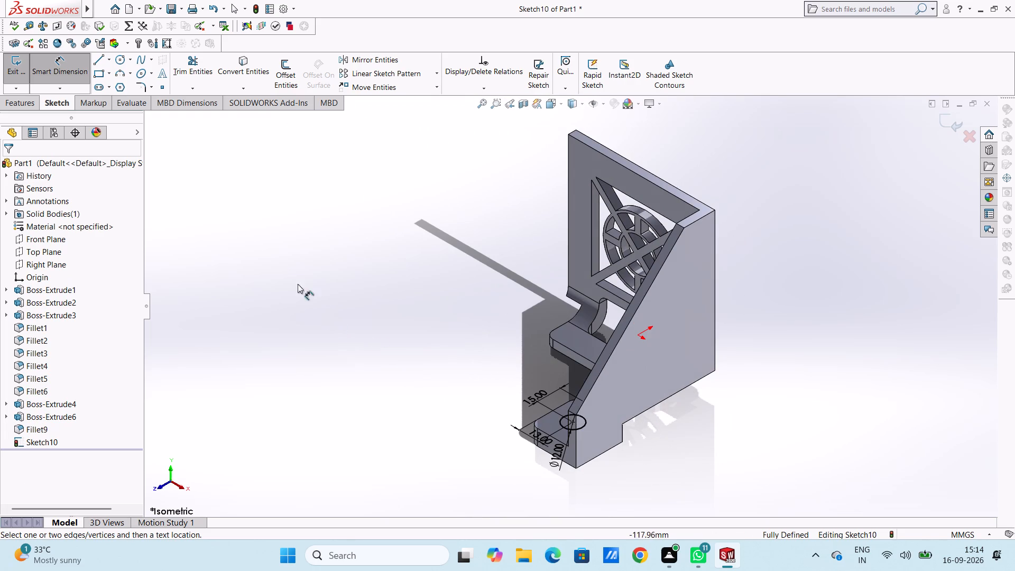
left_click(34, 103)
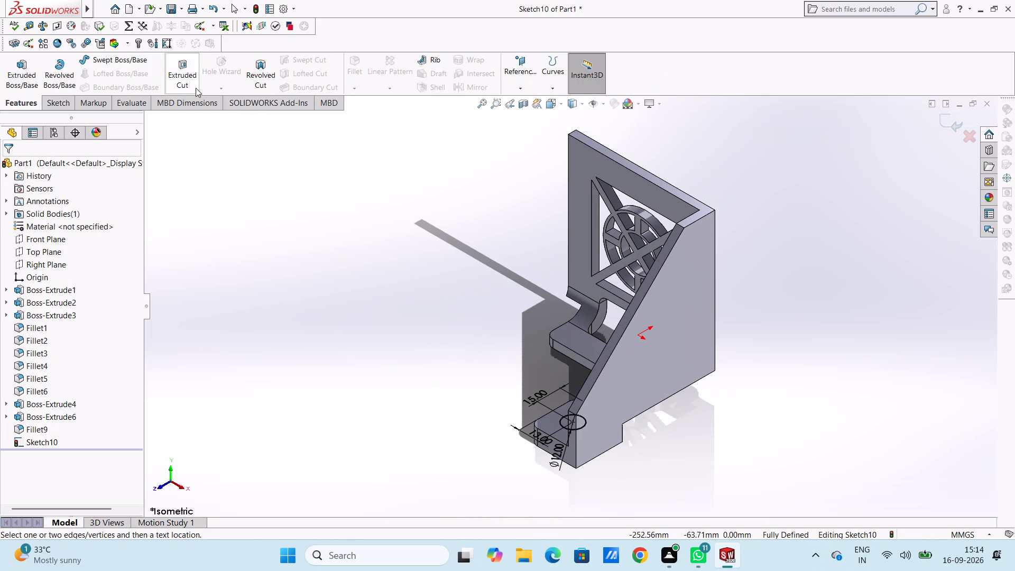
left_click(192, 79)
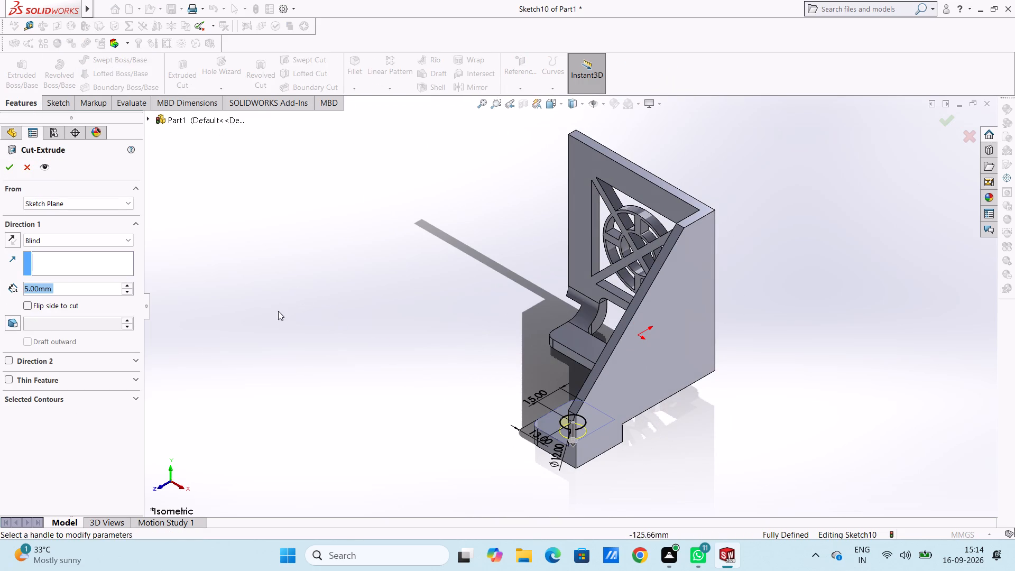
type("20")
key("Return")
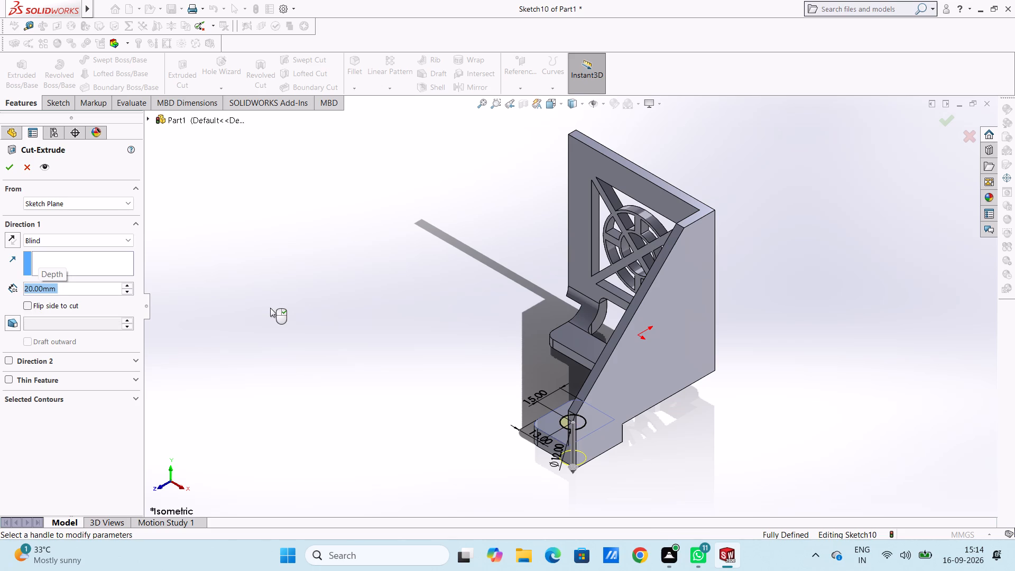
left_click(8, 167)
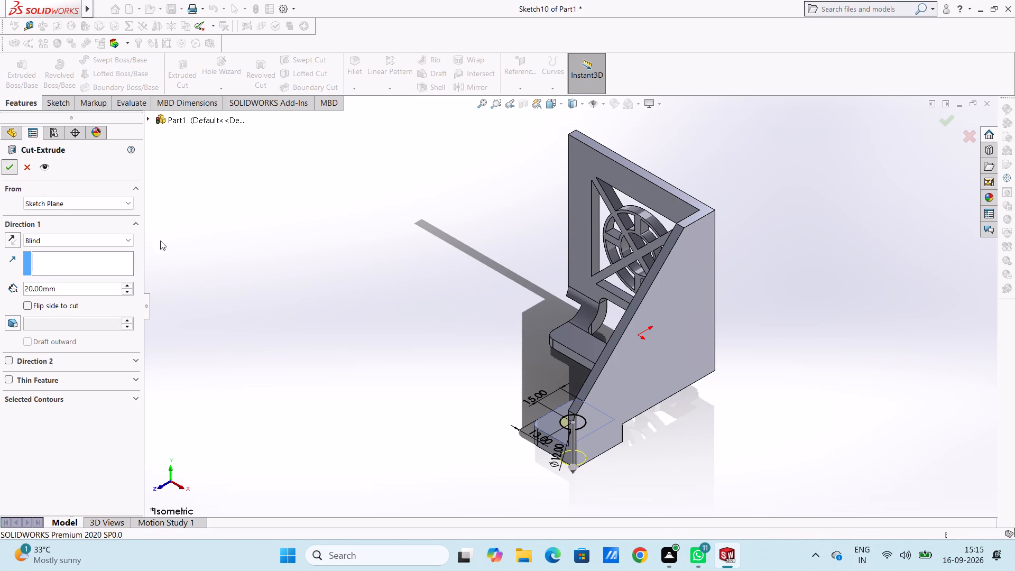
left_click(258, 261)
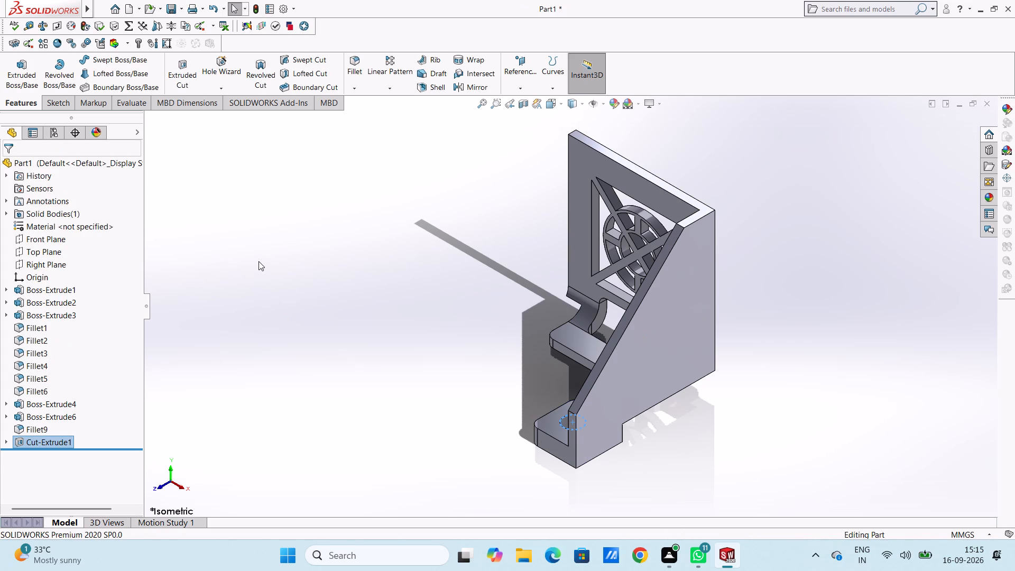
Fillet the inner corner edge where the foot block's top face meets the side plate with a 2 mm radius.
key("ctrl+5")
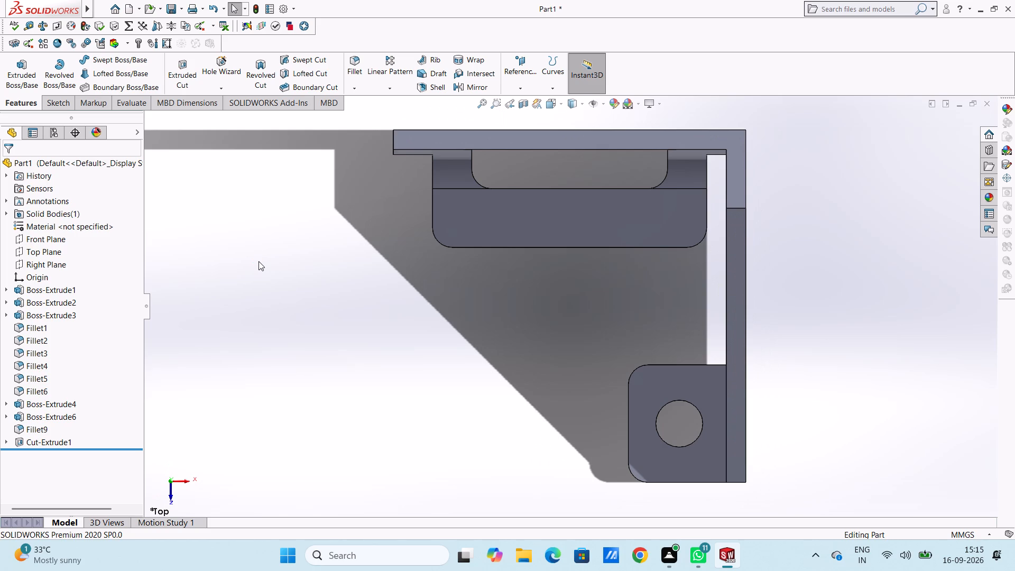
key("ctrl+7")
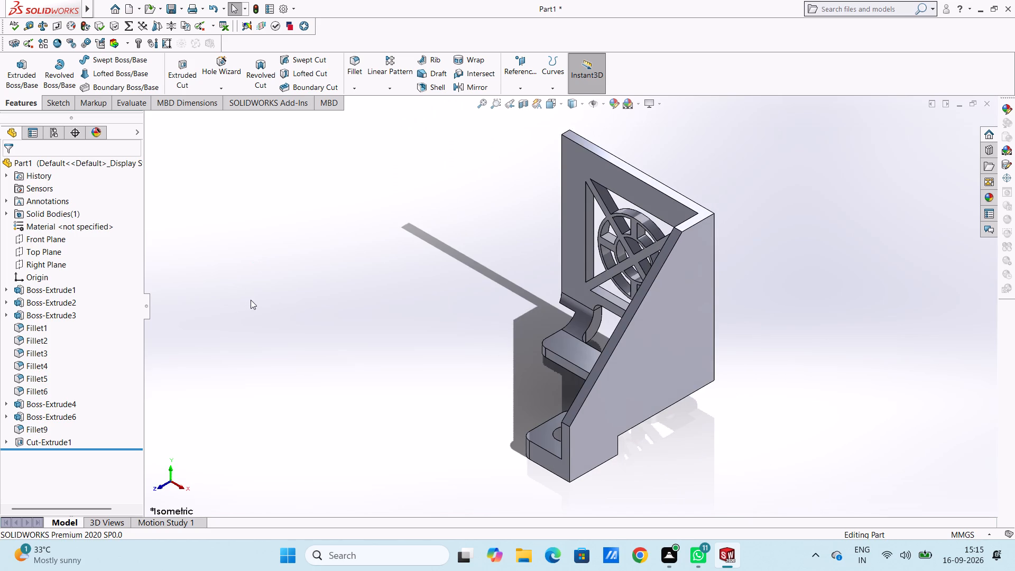
middle_click_drag(251, 300, 337, 356)
scroll(337, 356, "up", 1)
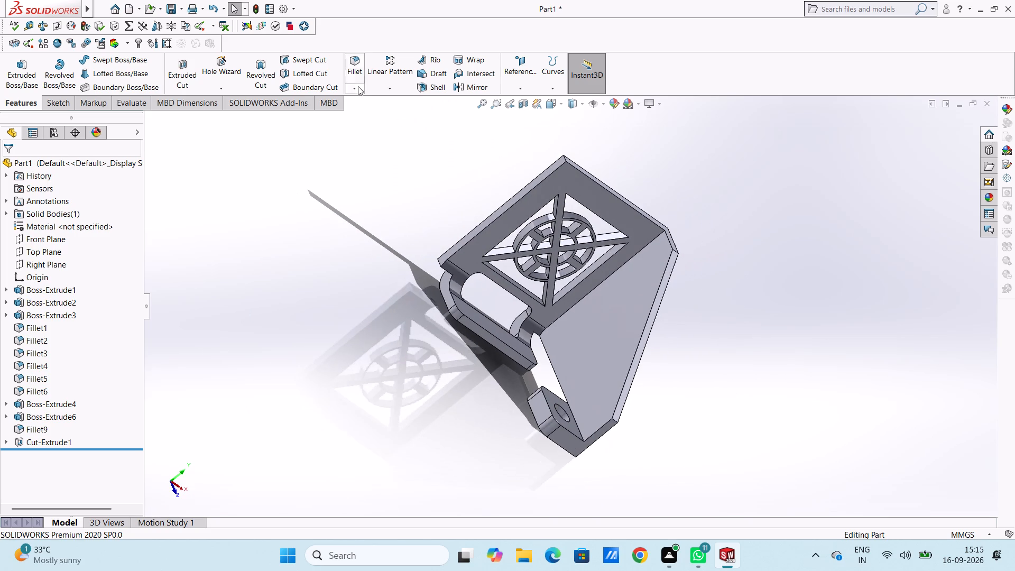
left_click(357, 65)
middle_click_drag(467, 382, 443, 415)
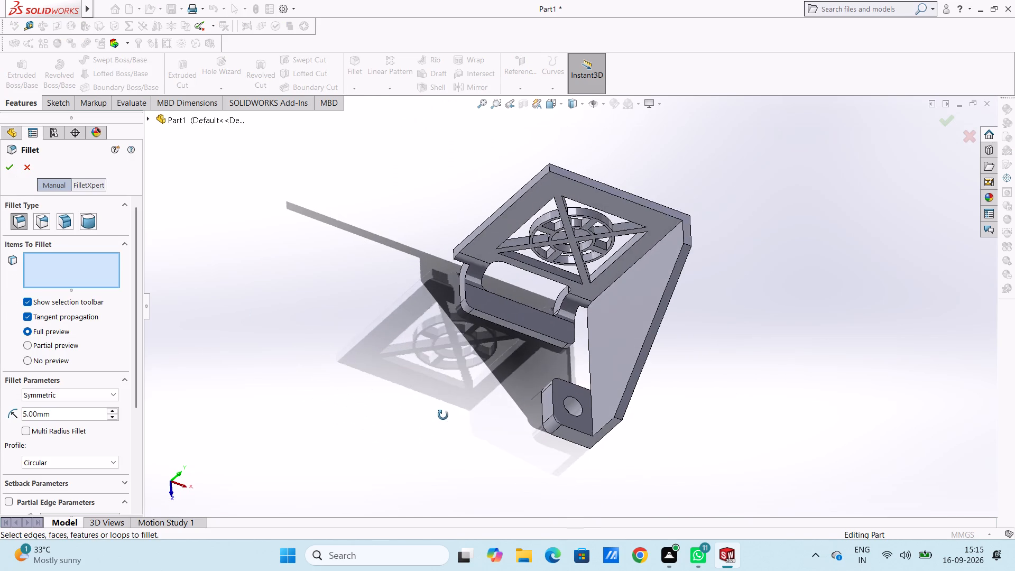
middle_click_drag(443, 415, 442, 416)
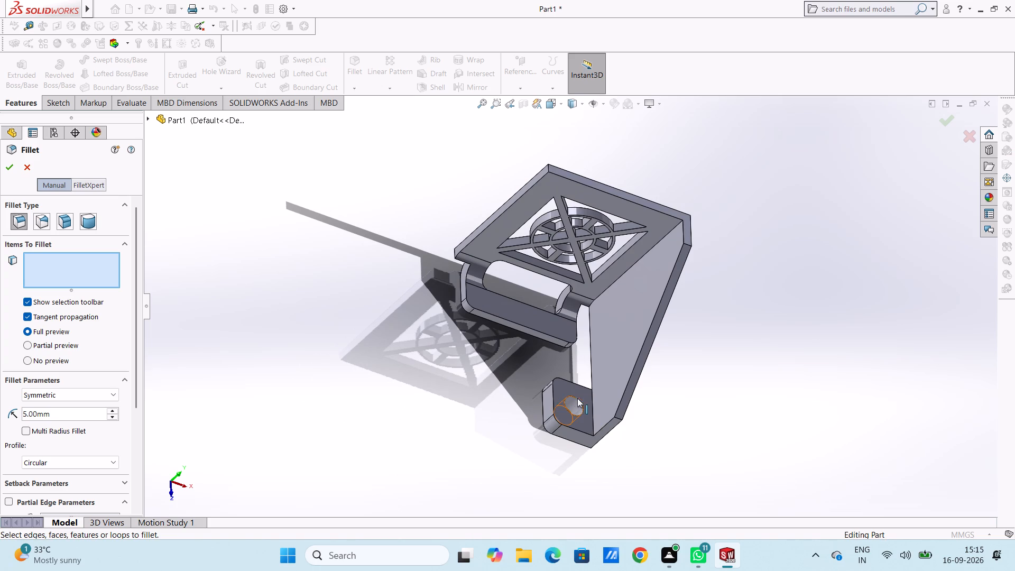
left_click(594, 410)
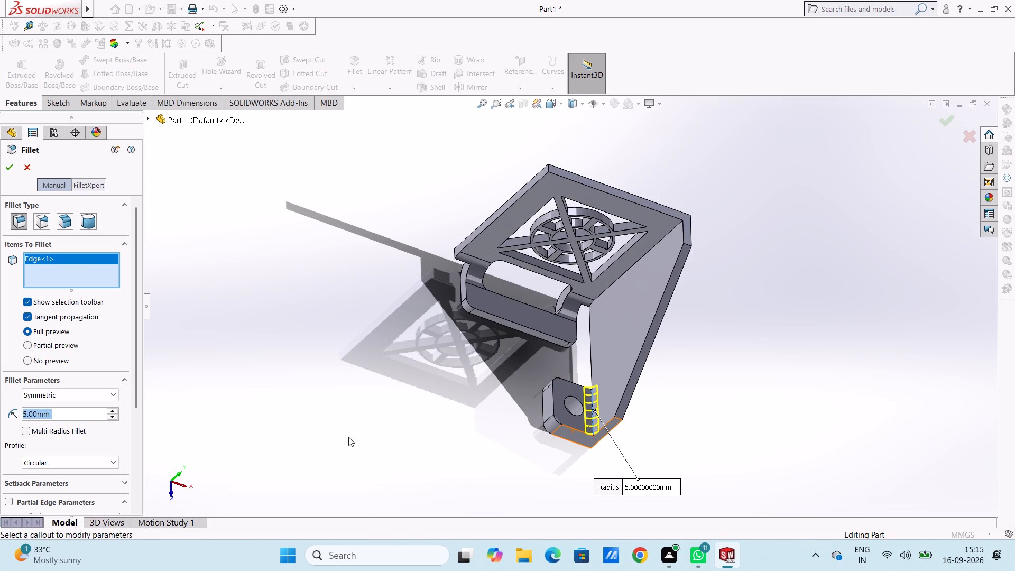
key("2")
key("Return")
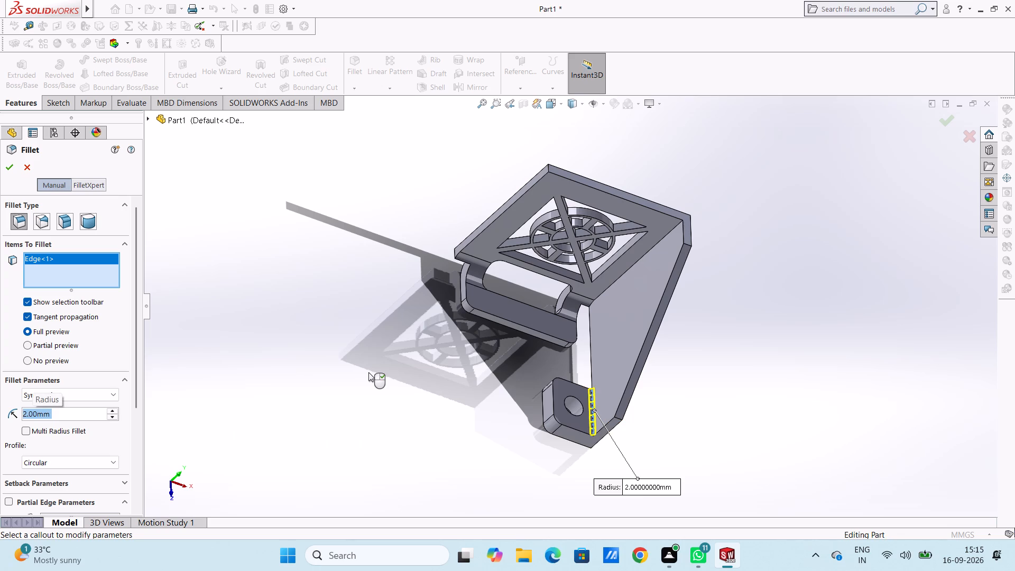
left_click(4, 171)
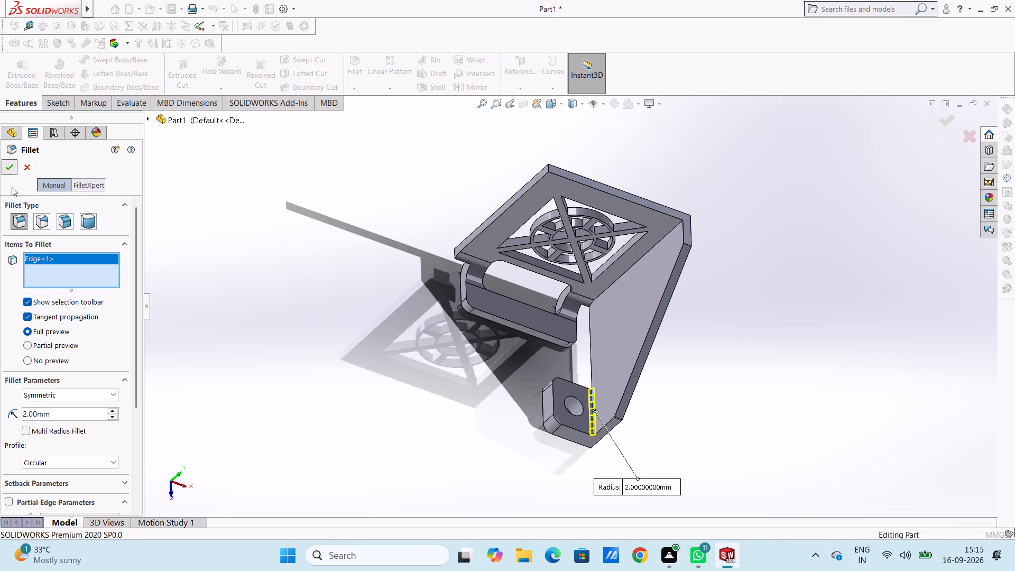
Fillet the side plate's outer bottom edge beneath the foot block with a 5 mm radius.
middle_click_drag(337, 357, 334, 430)
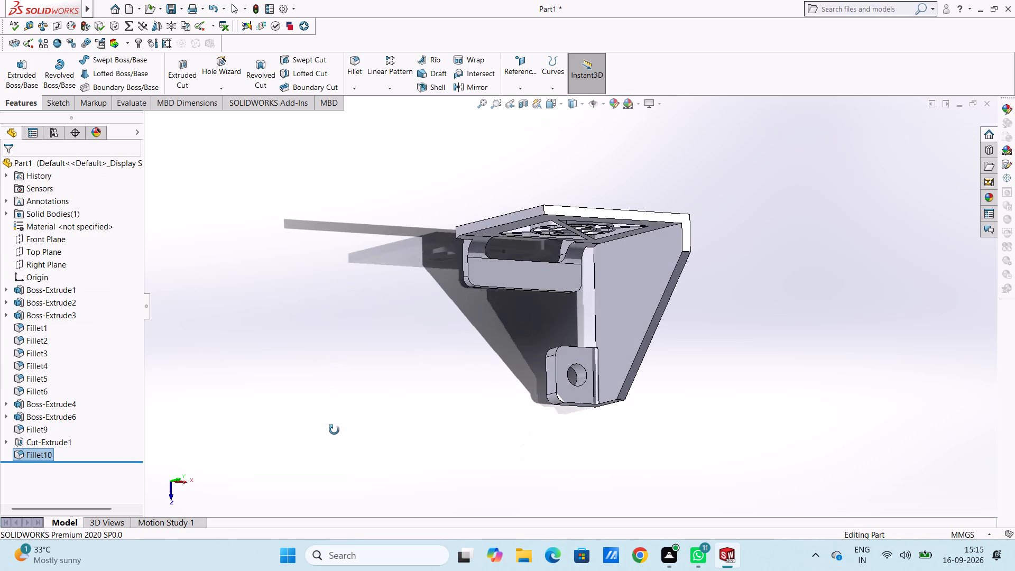
middle_click_drag(334, 430, 230, 284)
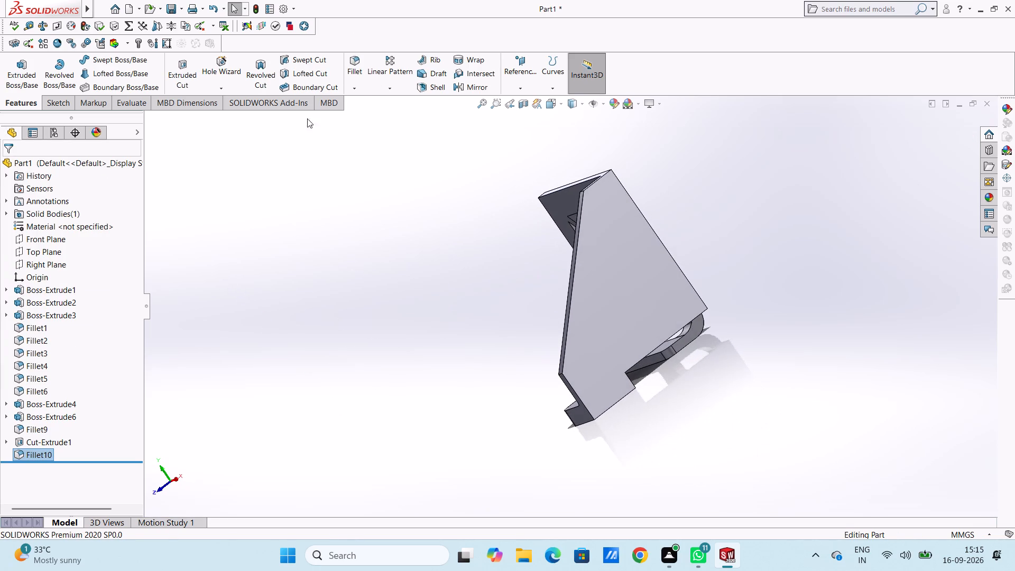
left_click(350, 58)
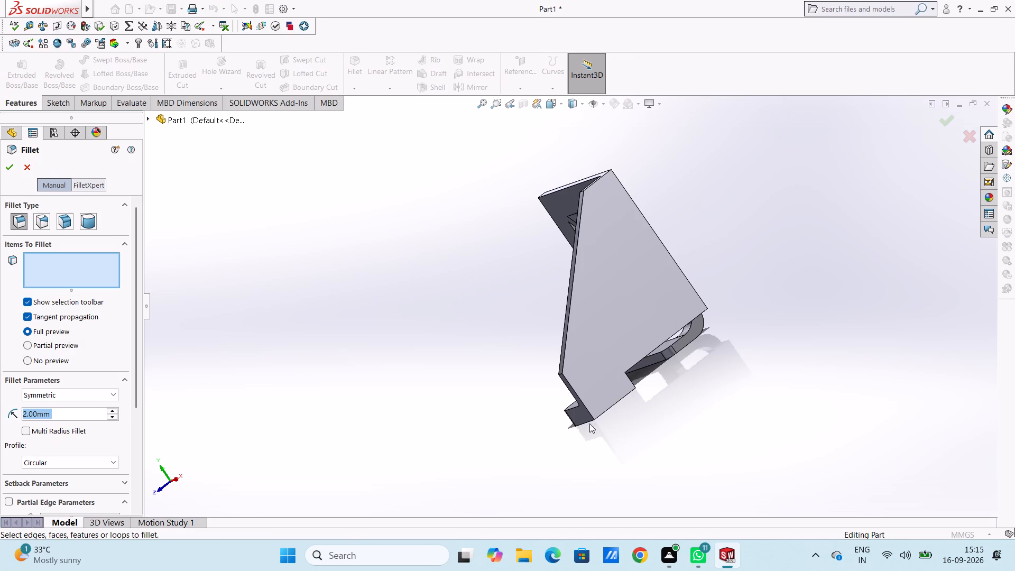
left_click(603, 416)
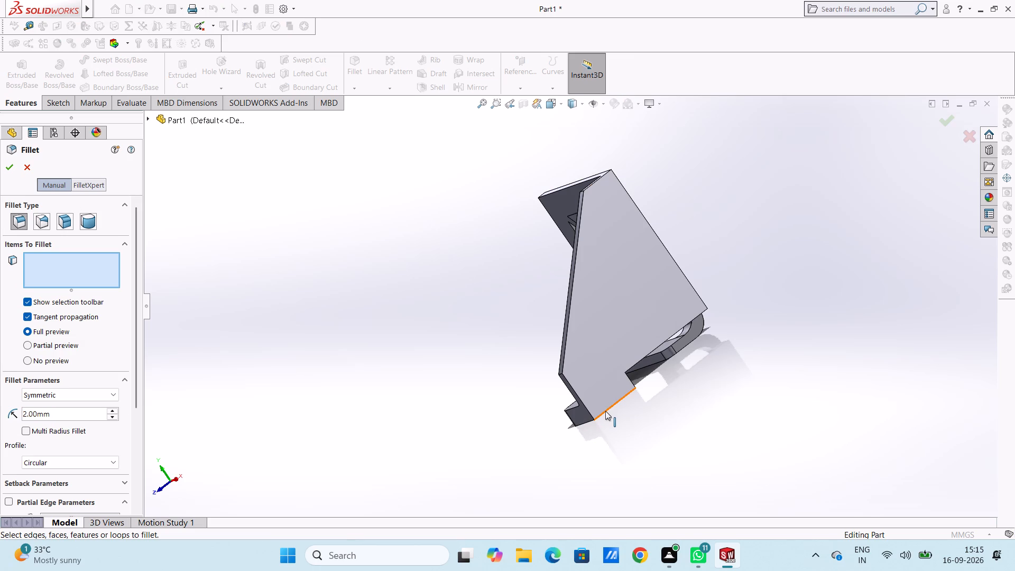
left_click(605, 410)
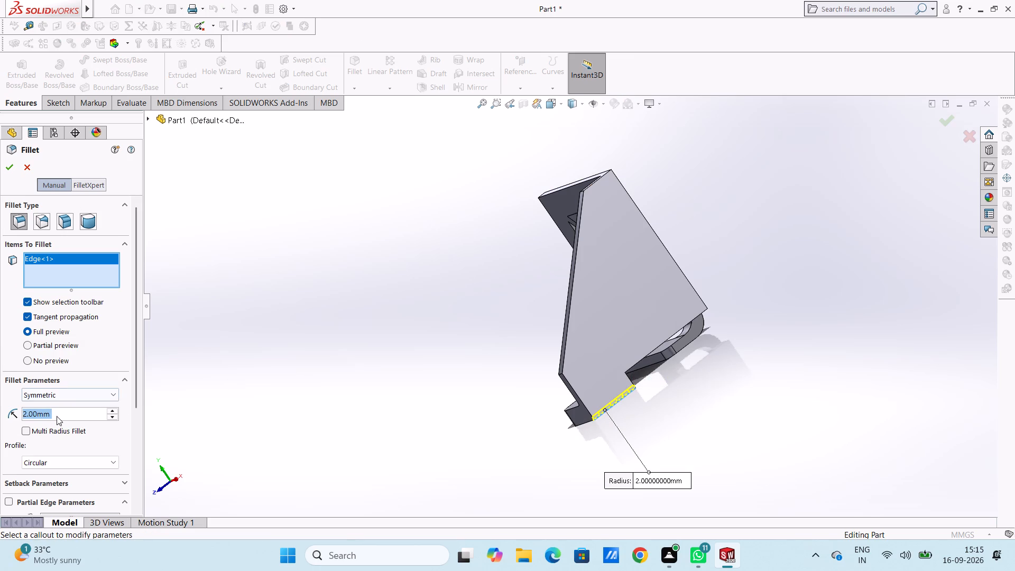
key("5")
key("Return")
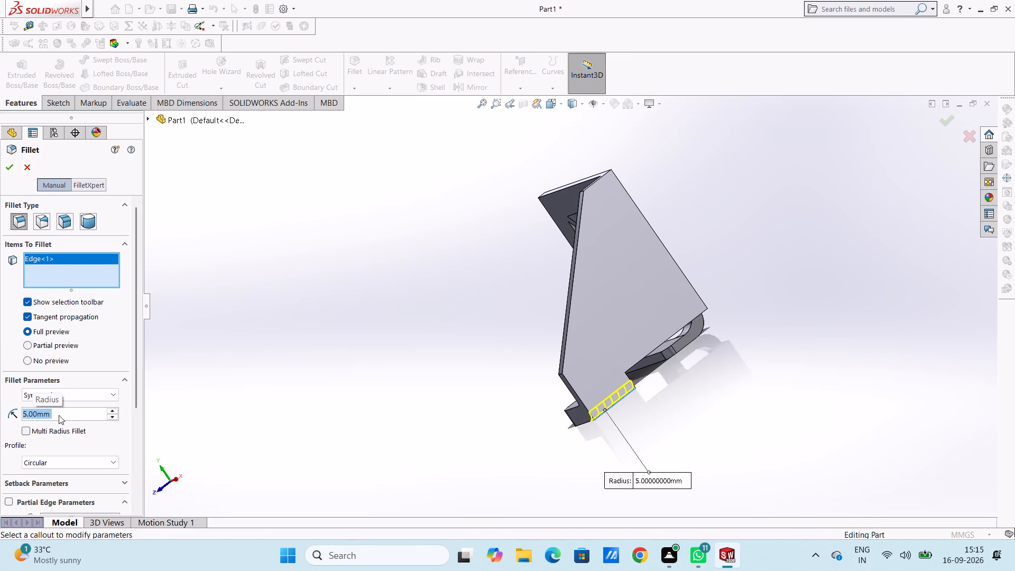
left_click(10, 171)
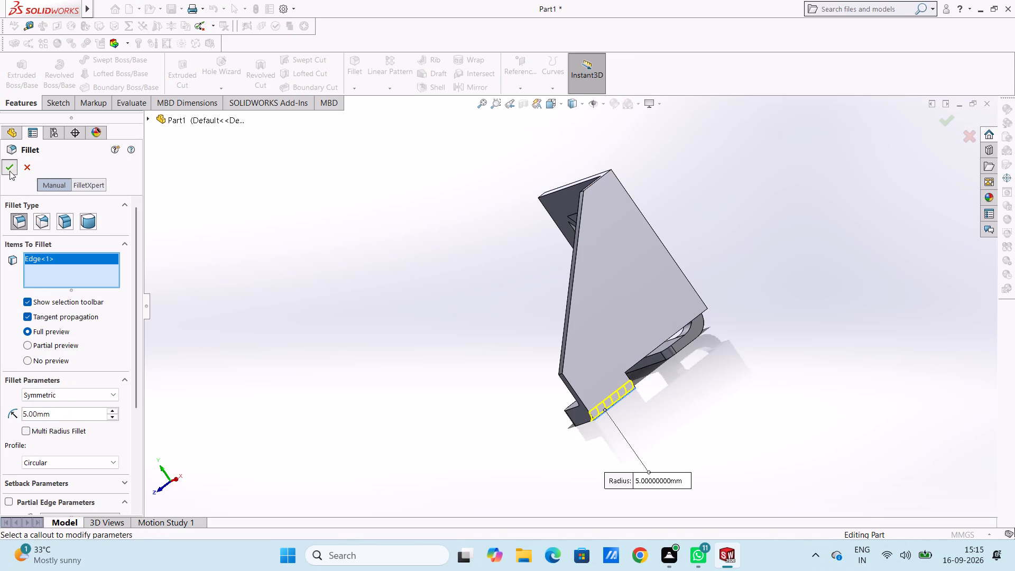
Inspect the filleted part from several angles, including the front view.
middle_click_drag(273, 296, 332, 198)
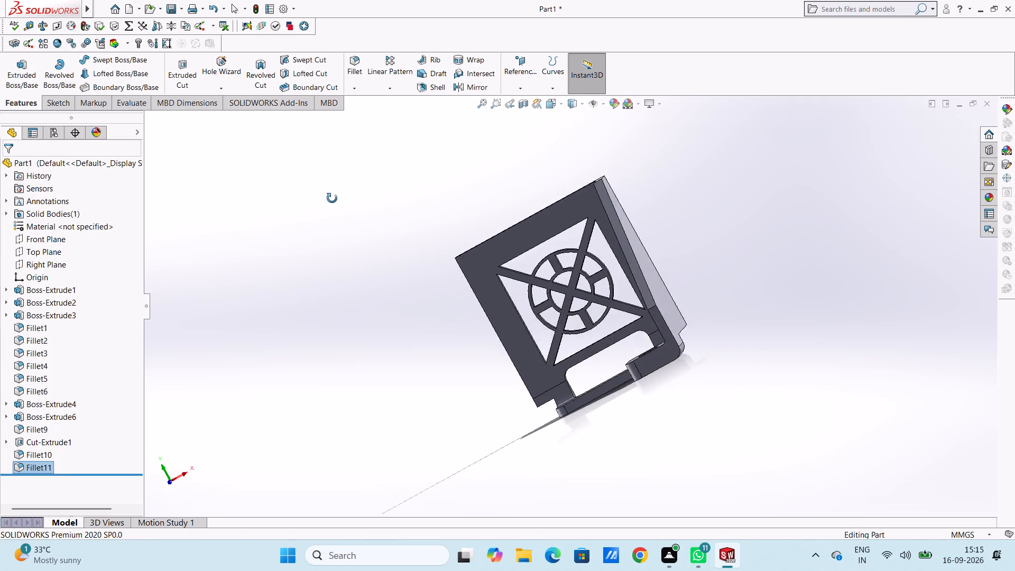
middle_click_drag(332, 198, 359, 183)
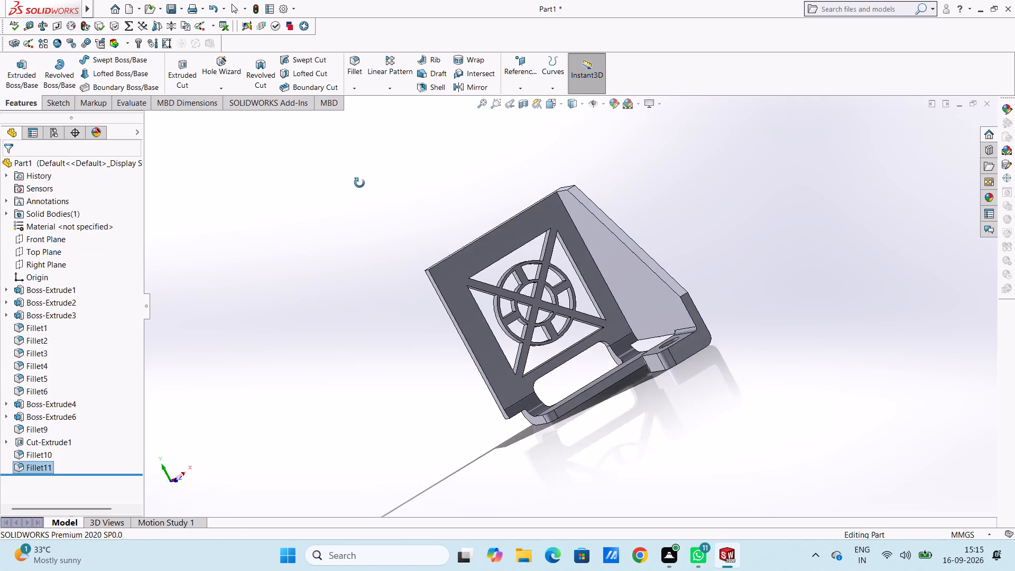
middle_click_drag(359, 183, 322, 196)
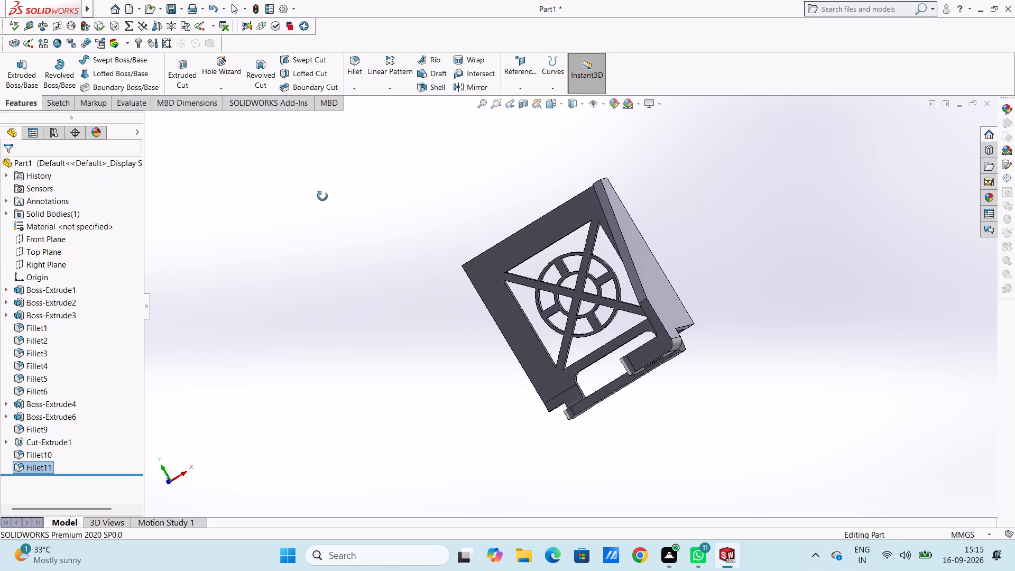
middle_click_drag(322, 196, 373, 353)
key("ctrl+5")
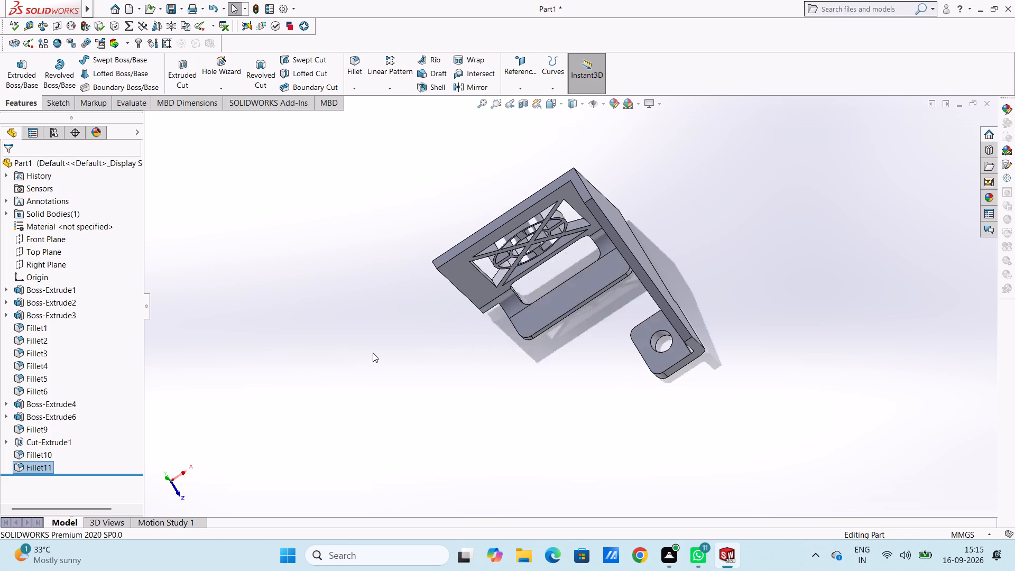
key("ctrl+2")
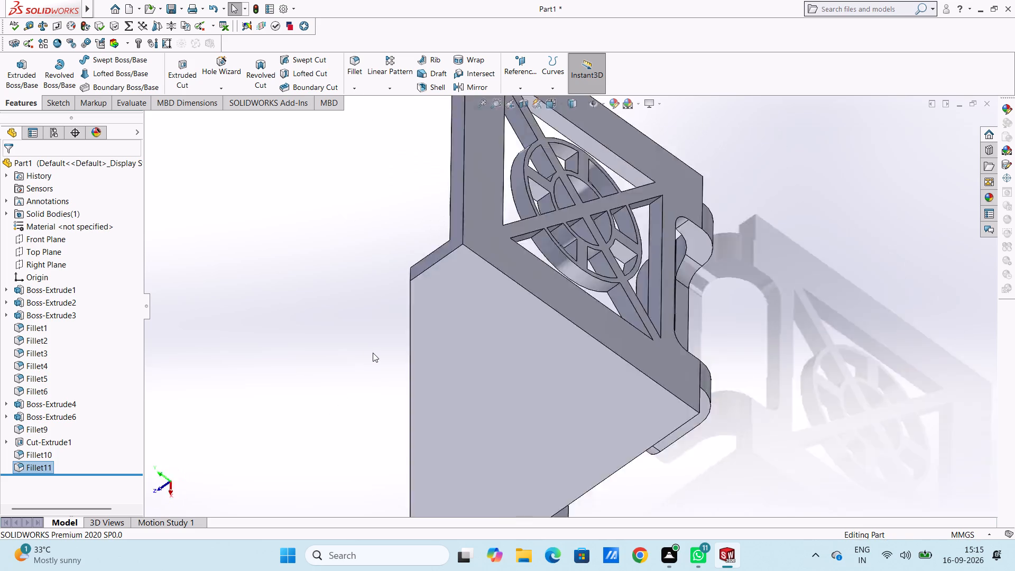
key("ctrl+1")
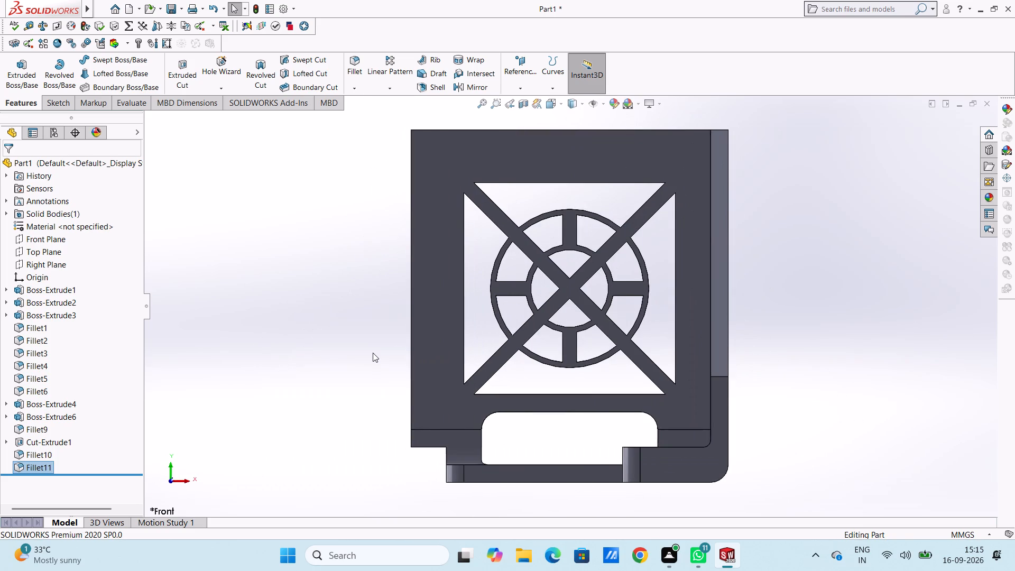
Start a sketch on the square frame's thin left side face and draw a 90 mm vertical line down its outer edge.
key("ctrl+3")
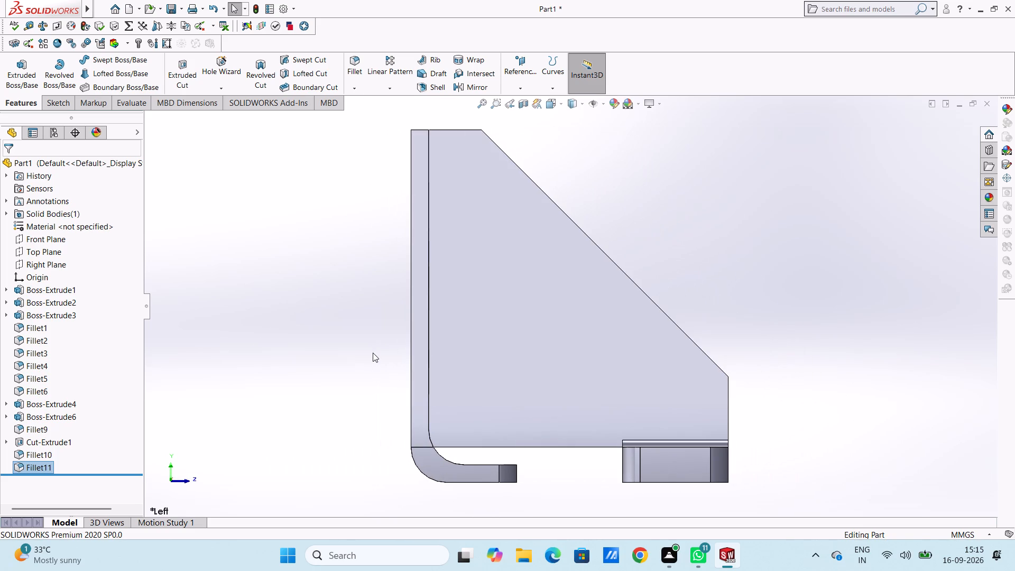
left_click(421, 337)
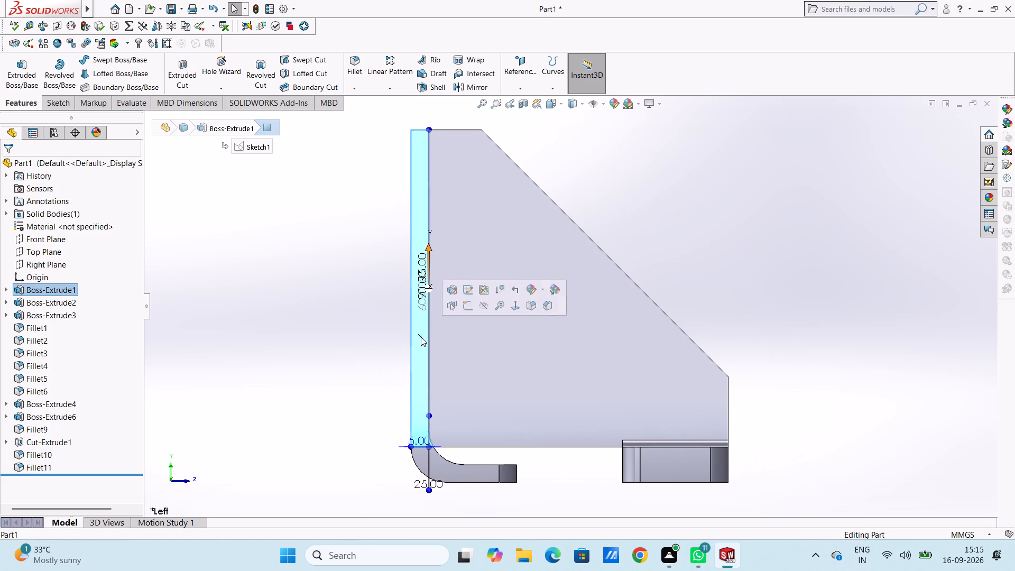
left_click(472, 306)
left_click(364, 333)
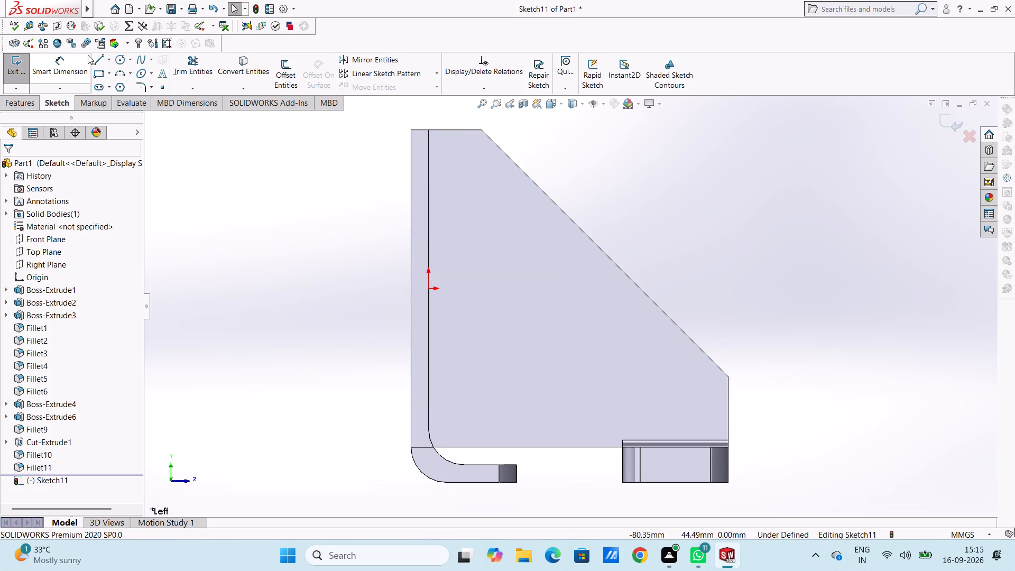
left_click(94, 57)
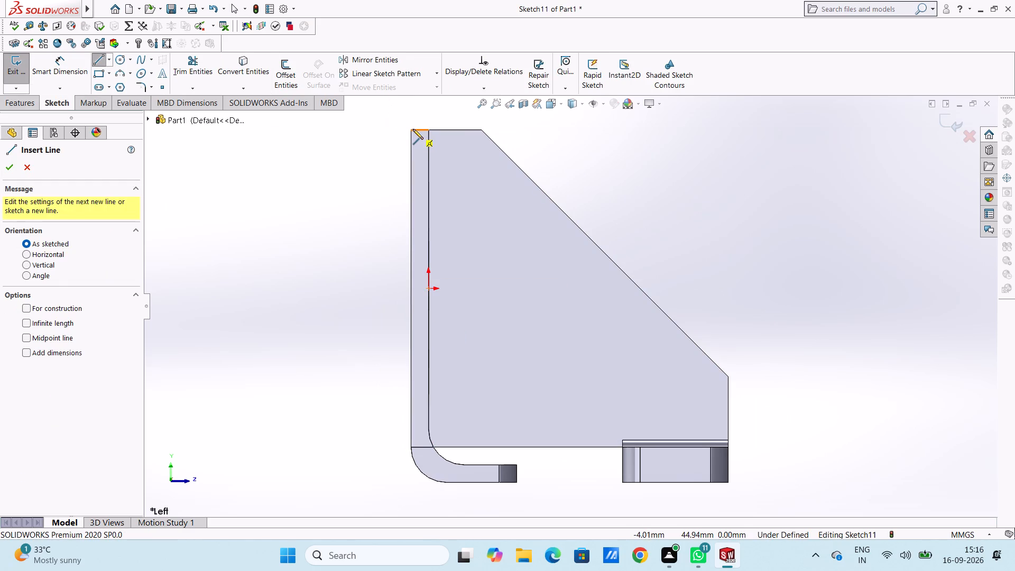
left_click(411, 130)
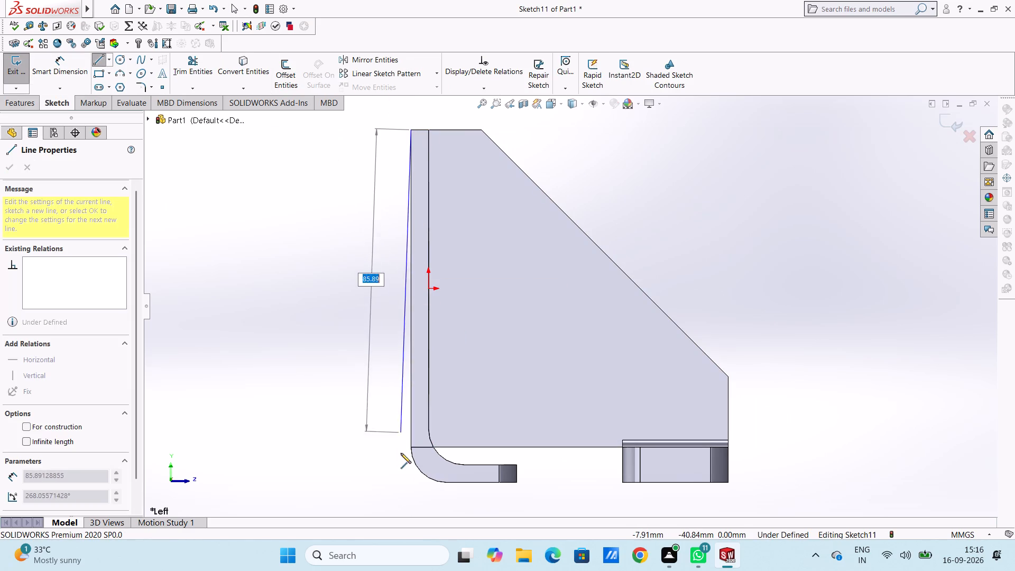
left_click(411, 449)
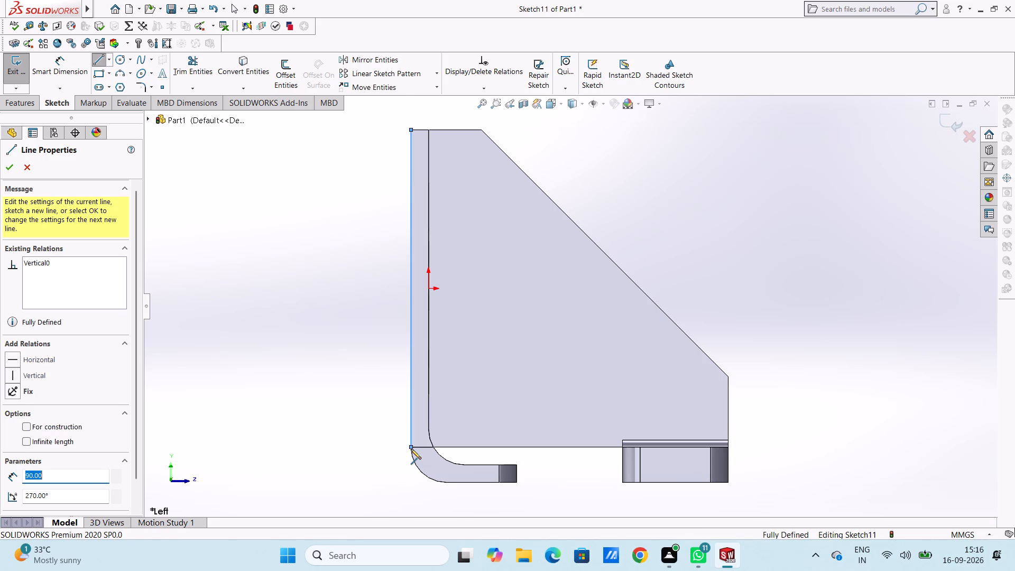
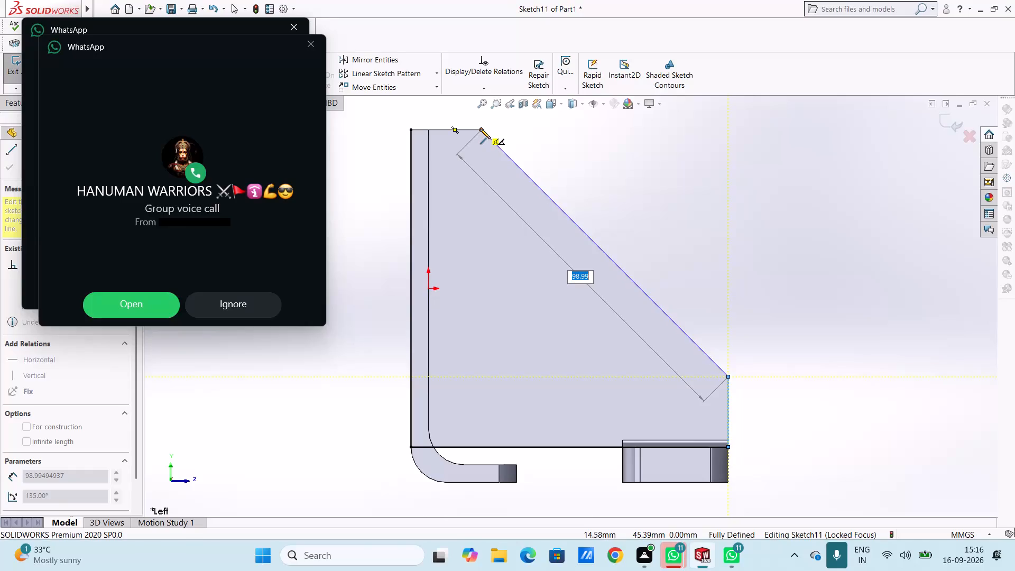
Close the side profile with a sloped line about 99 mm long up to the top edge and a 20 mm horizontal line to the corner.
left_click(480, 128)
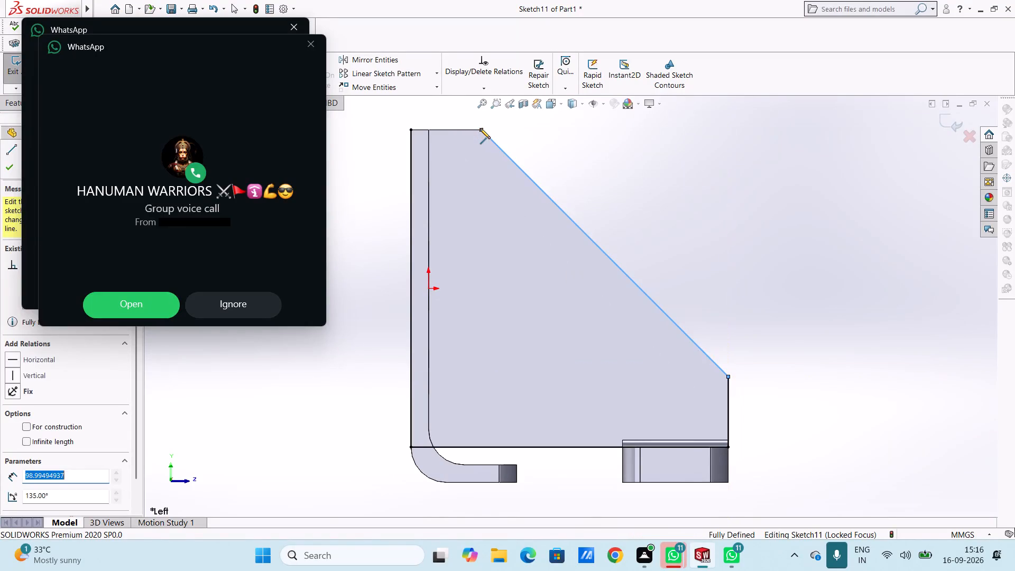
left_click(411, 128)
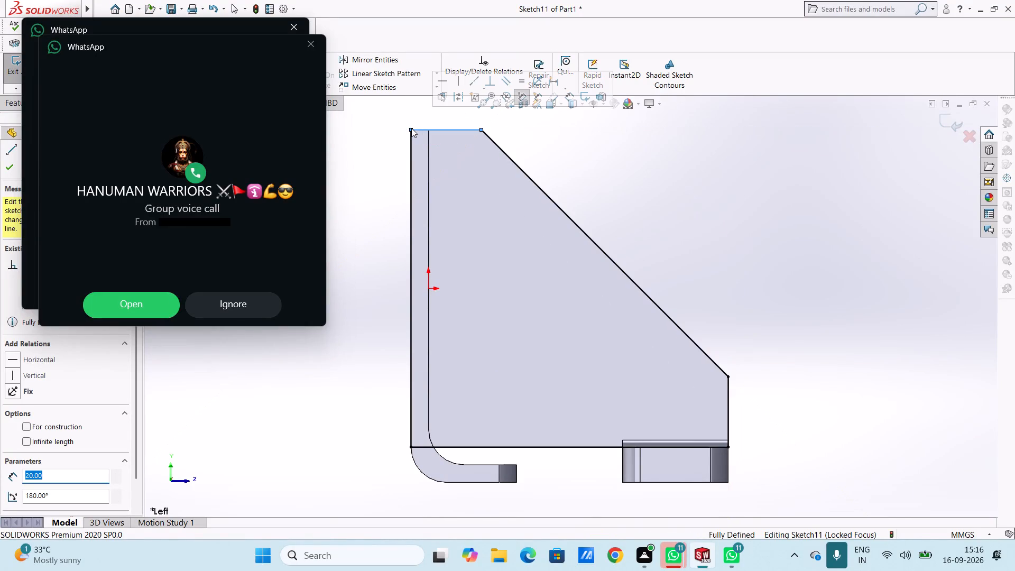
key("Escape")
key("Escape")
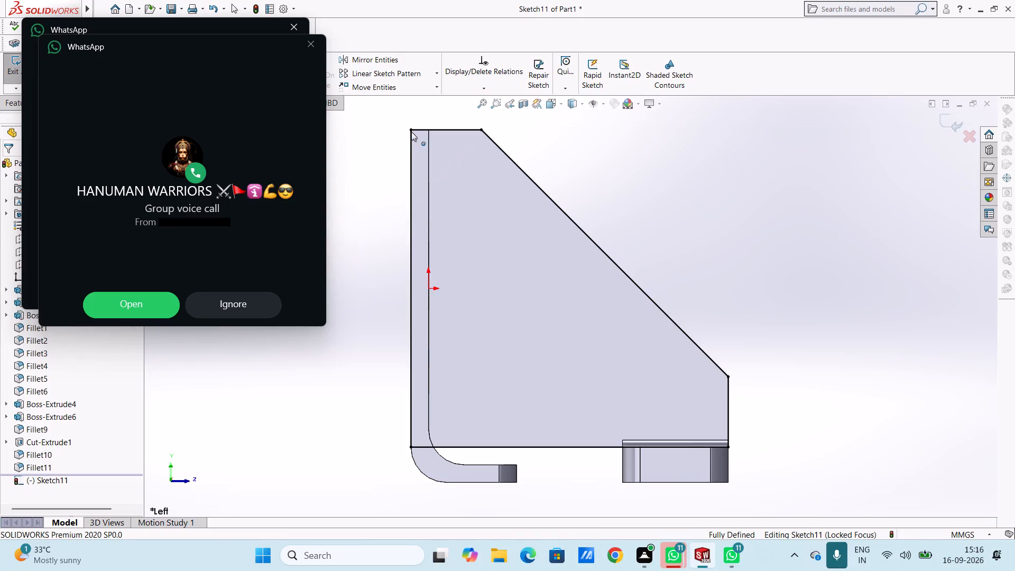
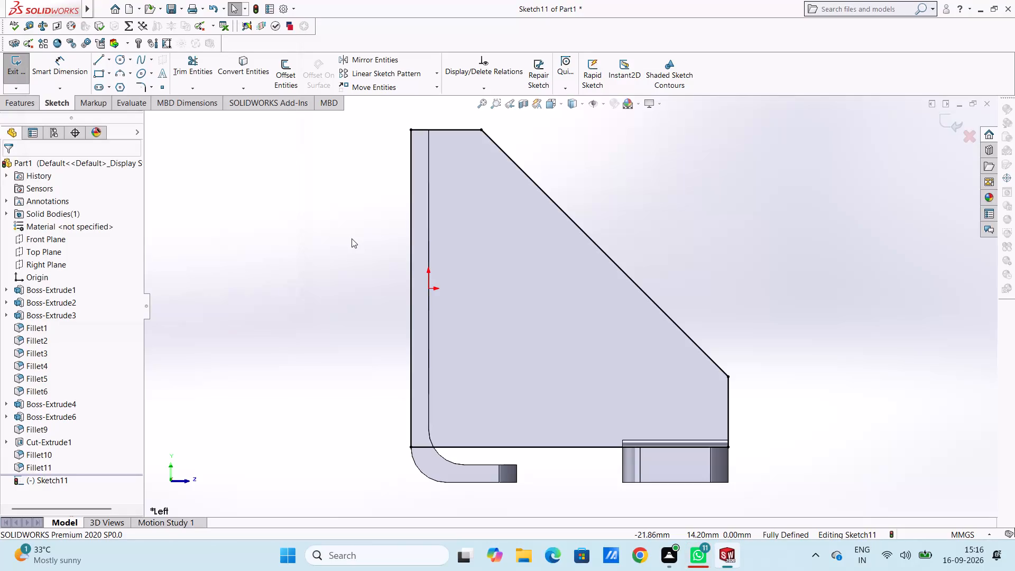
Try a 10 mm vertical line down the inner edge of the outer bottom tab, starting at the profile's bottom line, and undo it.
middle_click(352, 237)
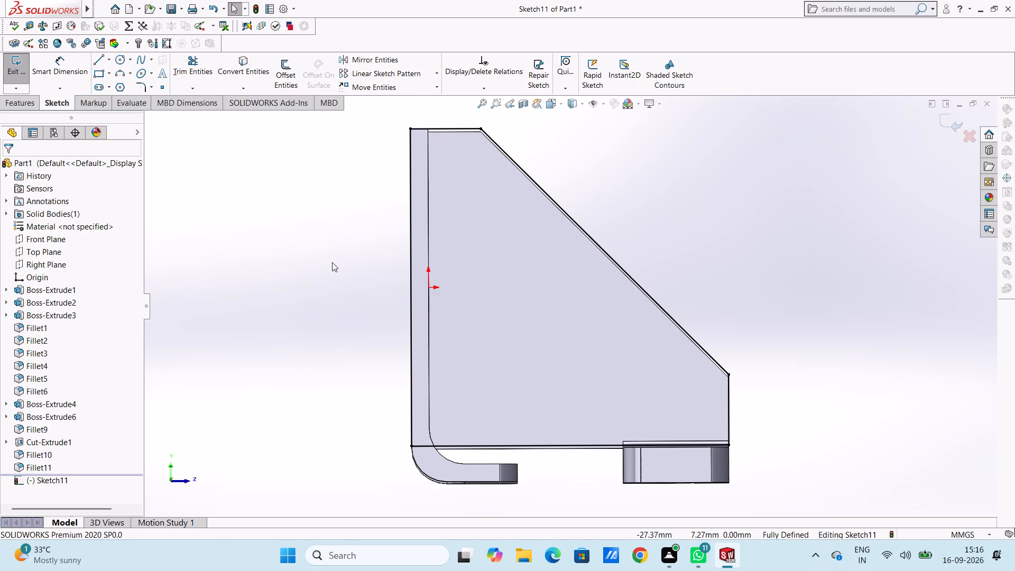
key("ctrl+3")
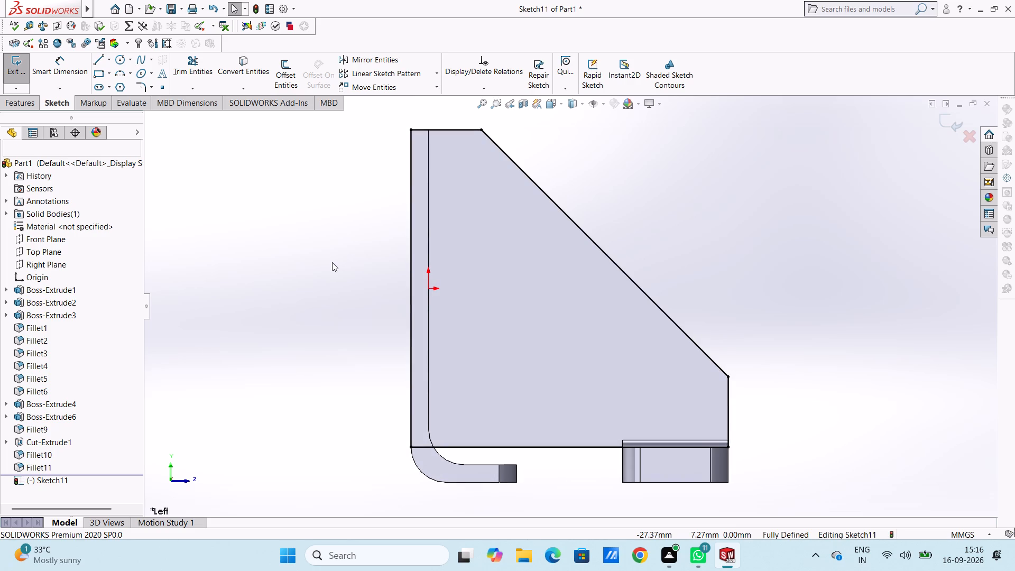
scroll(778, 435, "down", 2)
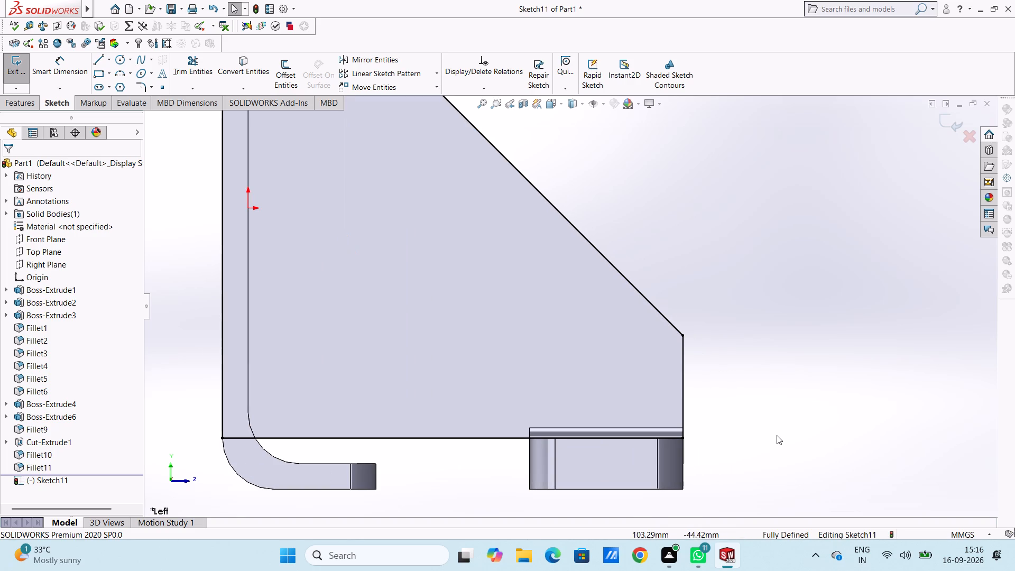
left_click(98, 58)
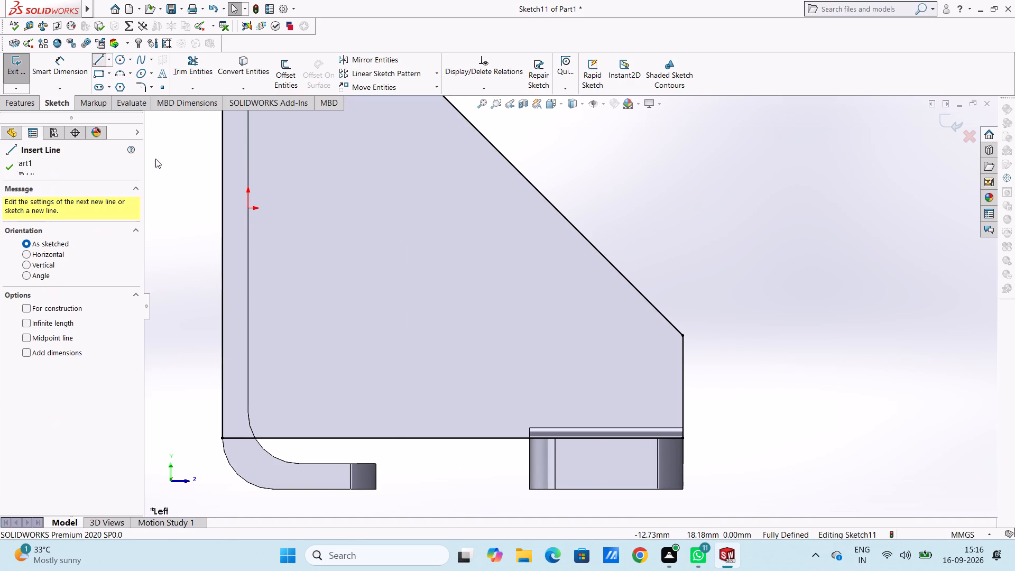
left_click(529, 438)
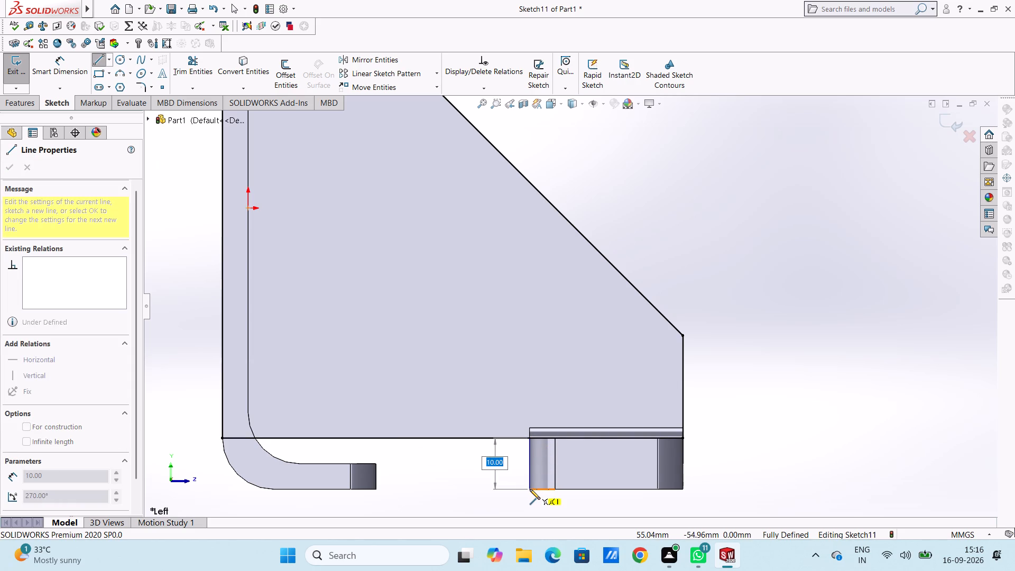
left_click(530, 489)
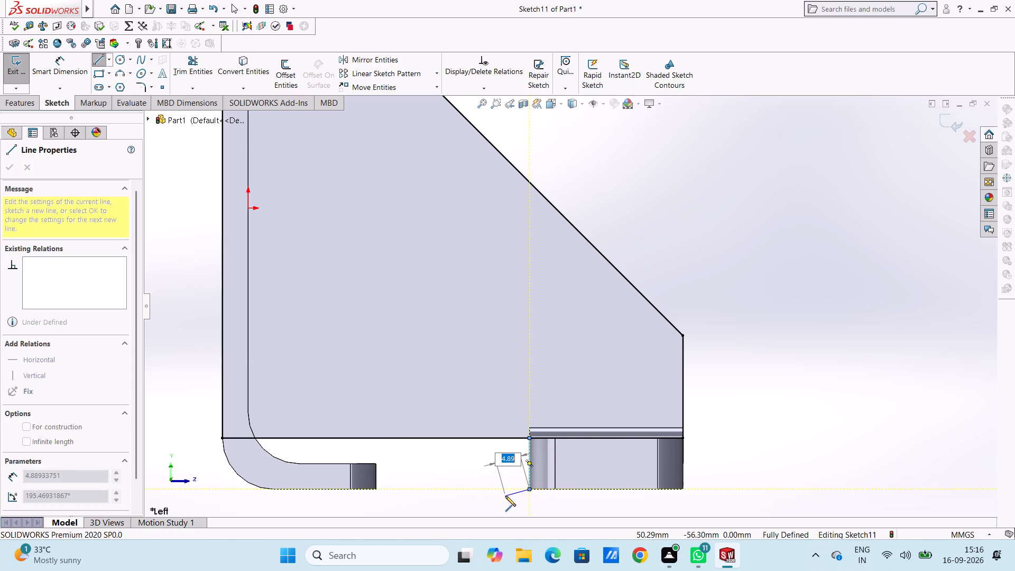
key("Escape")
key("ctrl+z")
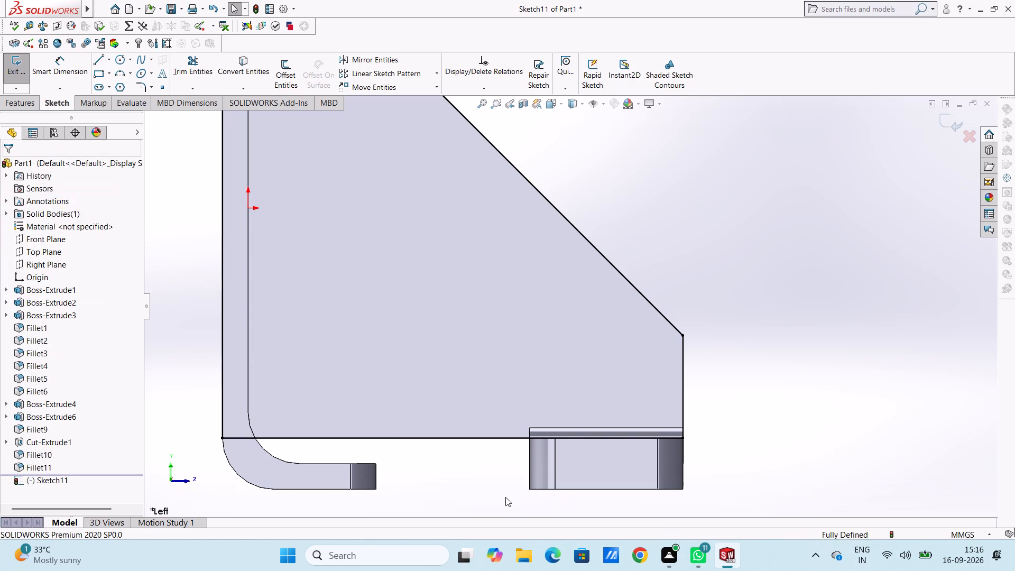
Sketch a 5 mm vertical line down from the profile's bottom line along the inner edge of the outer bottom tab.
left_click(99, 57)
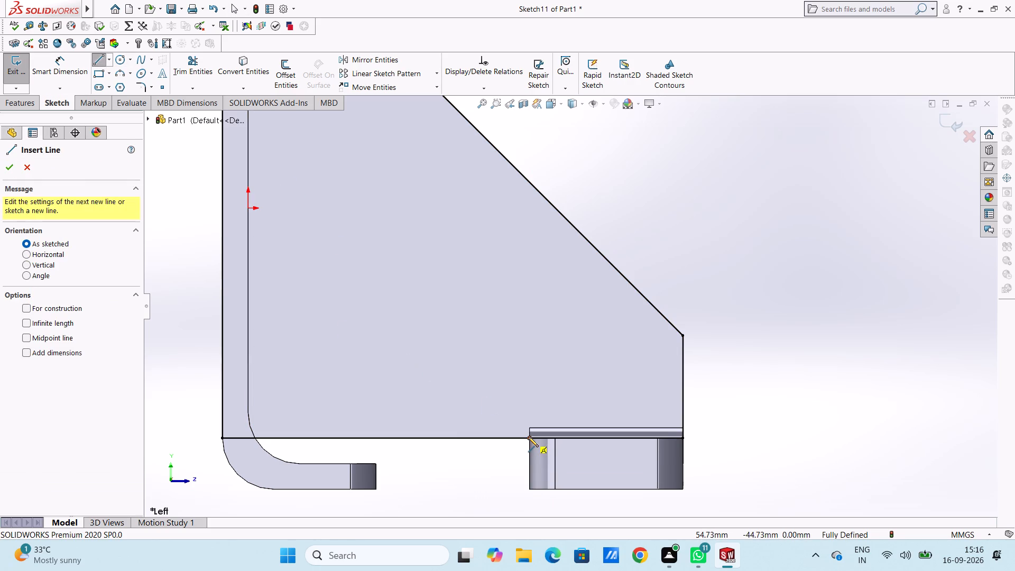
left_click(528, 437)
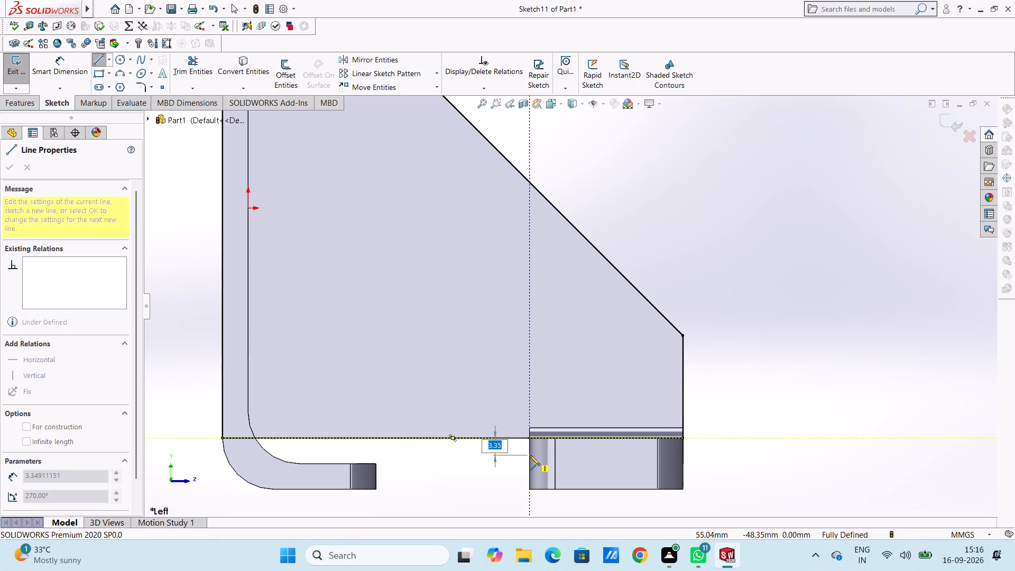
key("5")
key("Return")
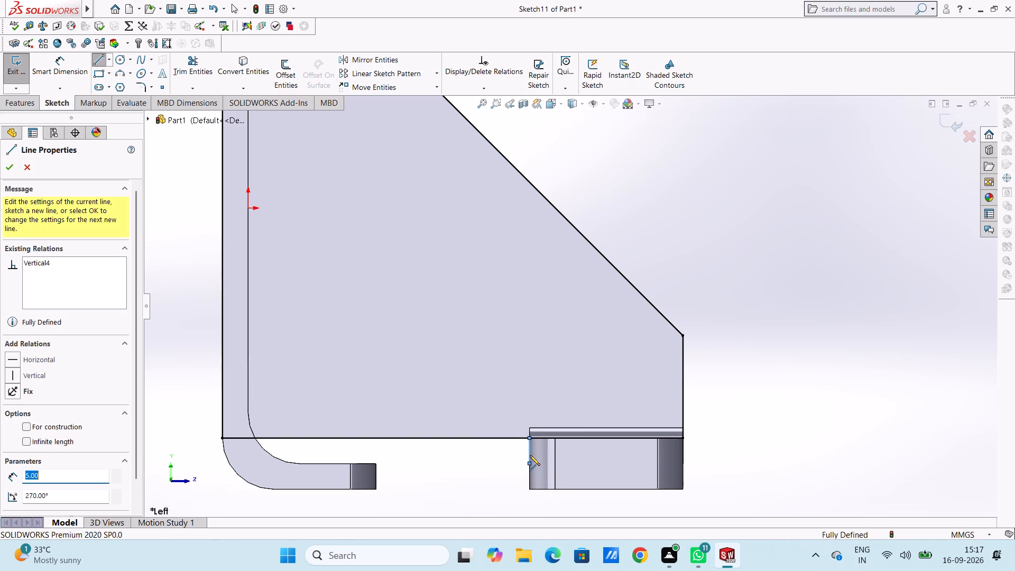
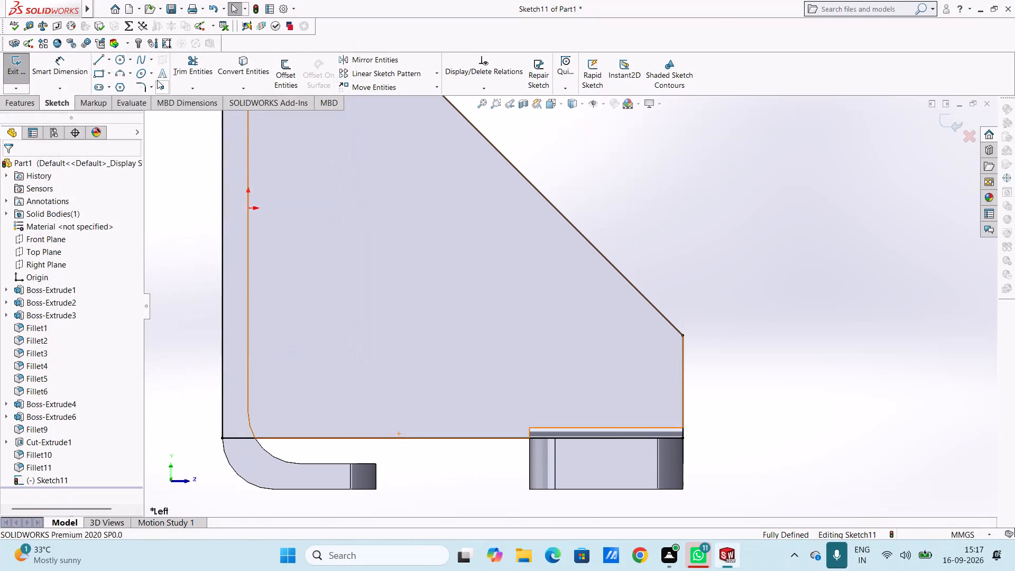
Sketch three lines below the profile's bottom line, enclosing a 30 mm by 10 mm rectangle over the outer bottom tab.
left_click(99, 61, "ctrl")
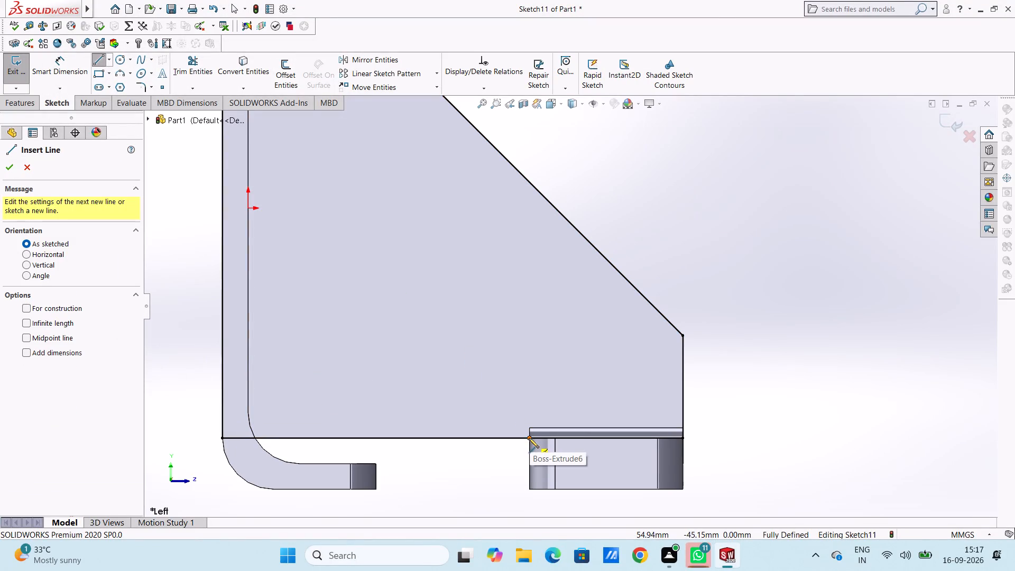
left_click(529, 437, "ctrl")
left_click(529, 490, "ctrl")
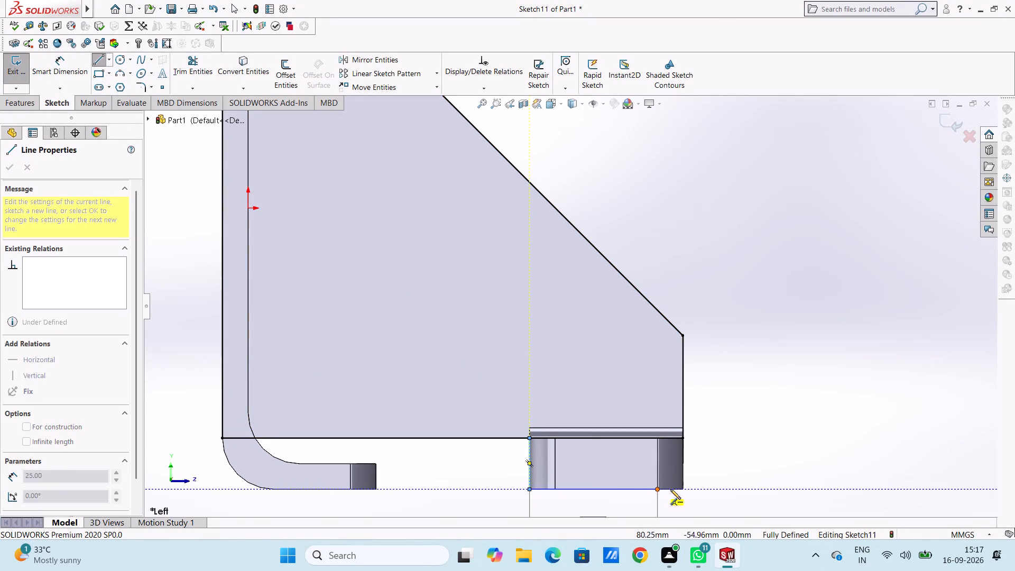
left_click(683, 490, "ctrl")
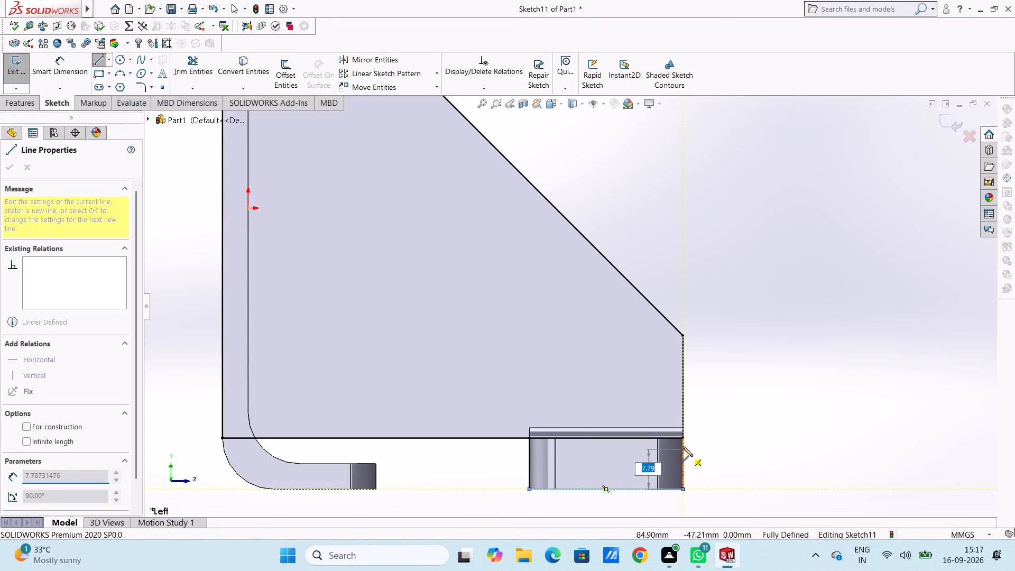
left_click(682, 437, "ctrl")
key("Escape")
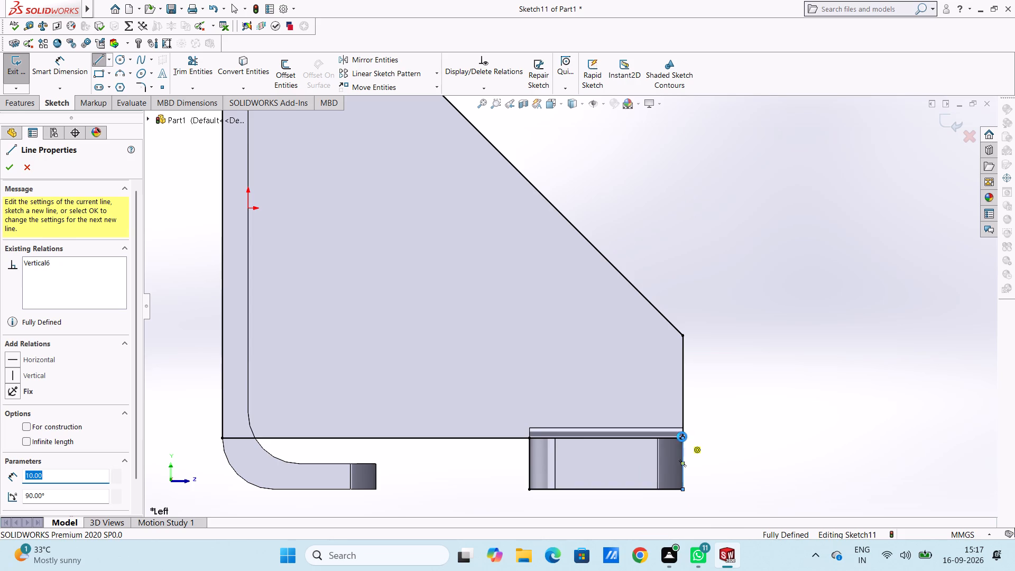
key("Escape")
Extrude only the small rectangular region below the profile 30 mm blind, reversed inward toward the opposite tab.
middle_click_drag(702, 246, 685, 277, "ctrl")
scroll(679, 316, "up", 2, "ctrl")
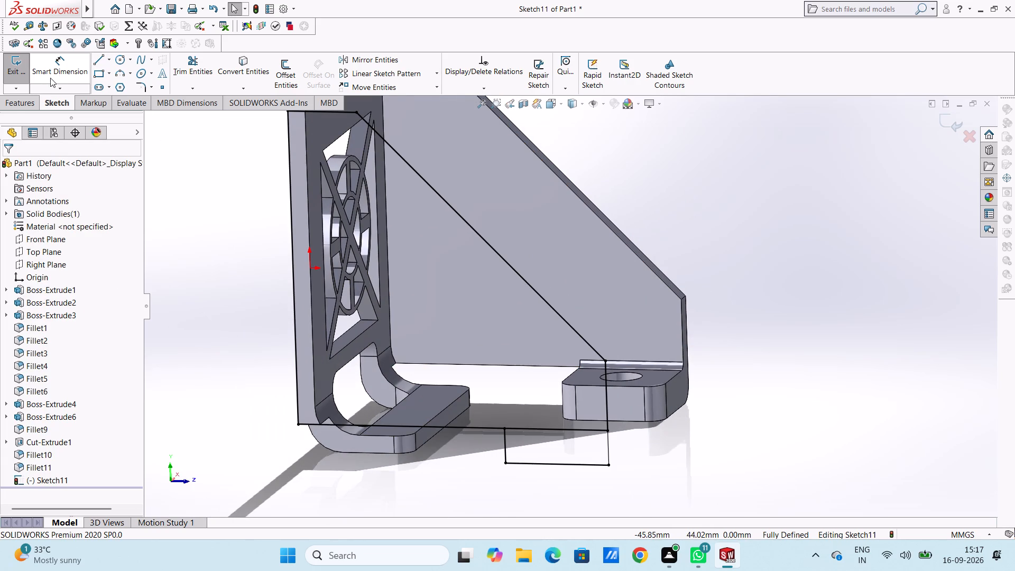
left_click(36, 98, "ctrl")
left_click(30, 72, "ctrl")
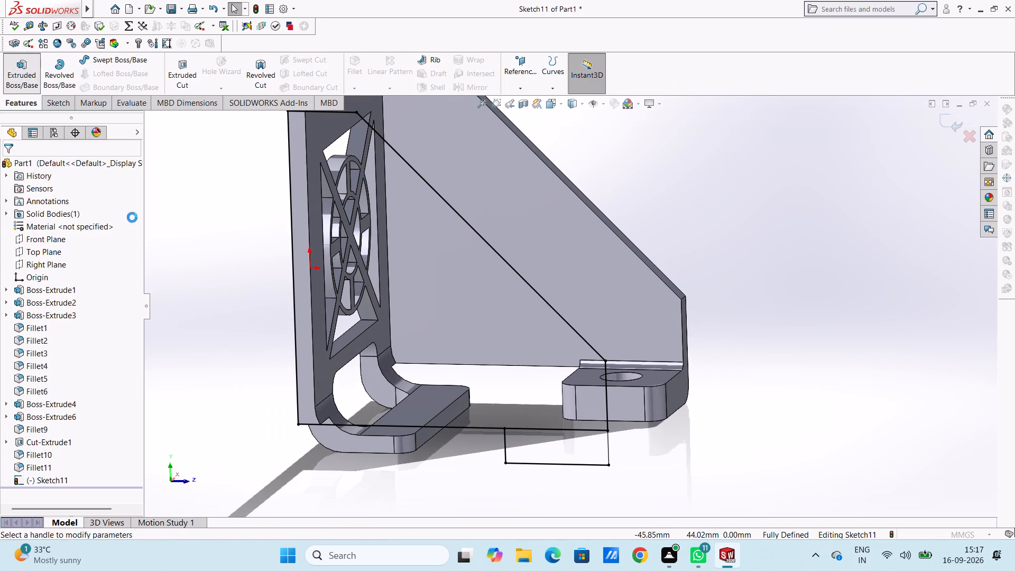
left_click(538, 453, "ctrl")
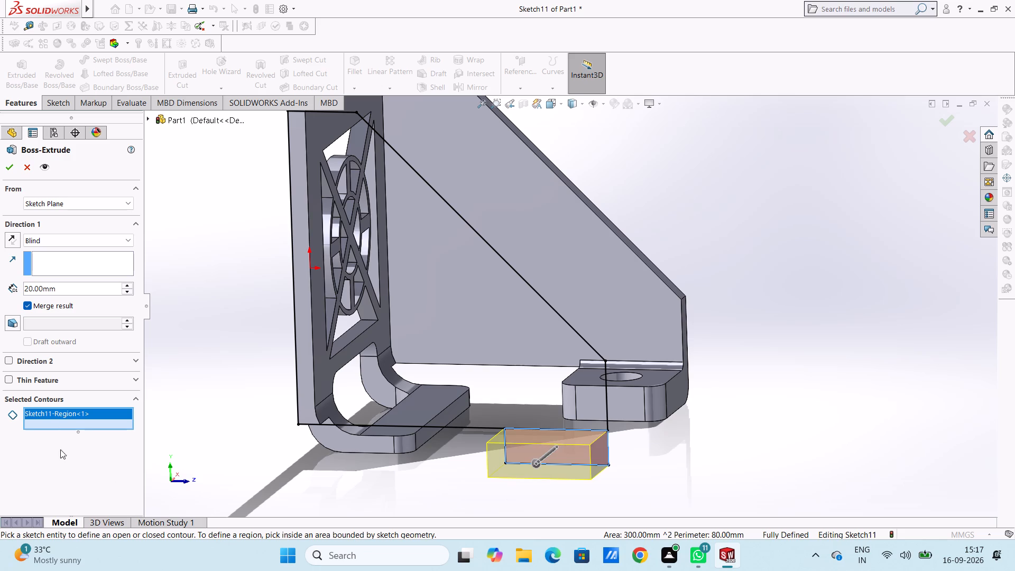
left_click(10, 241, "ctrl")
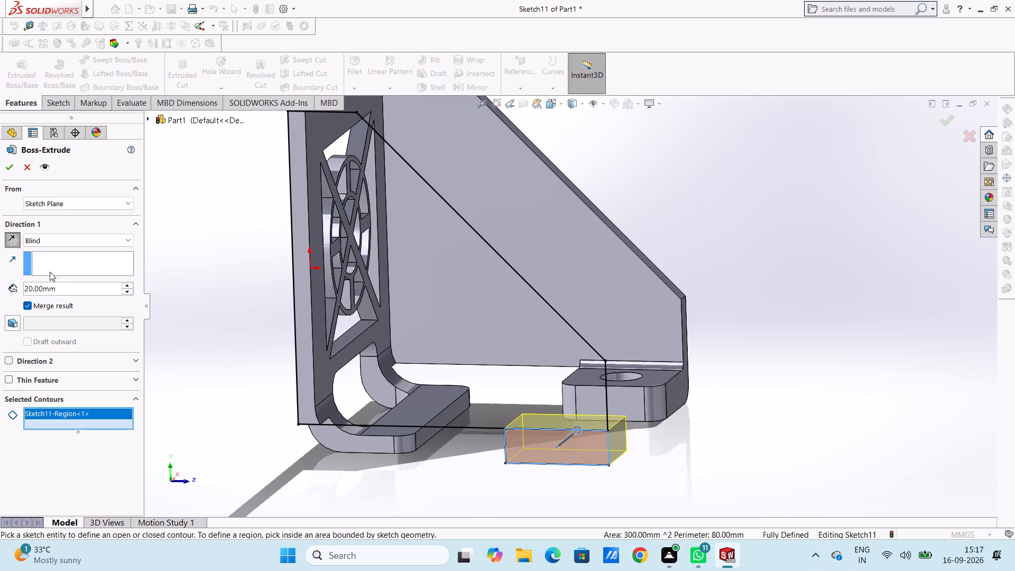
double_click(76, 288, "ctrl")
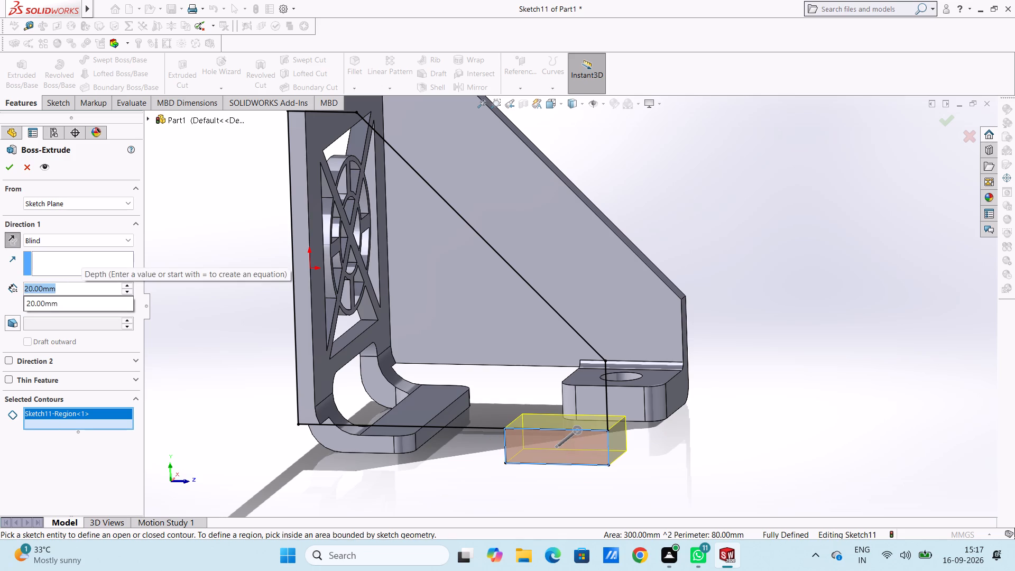
type("30")
key("Return")
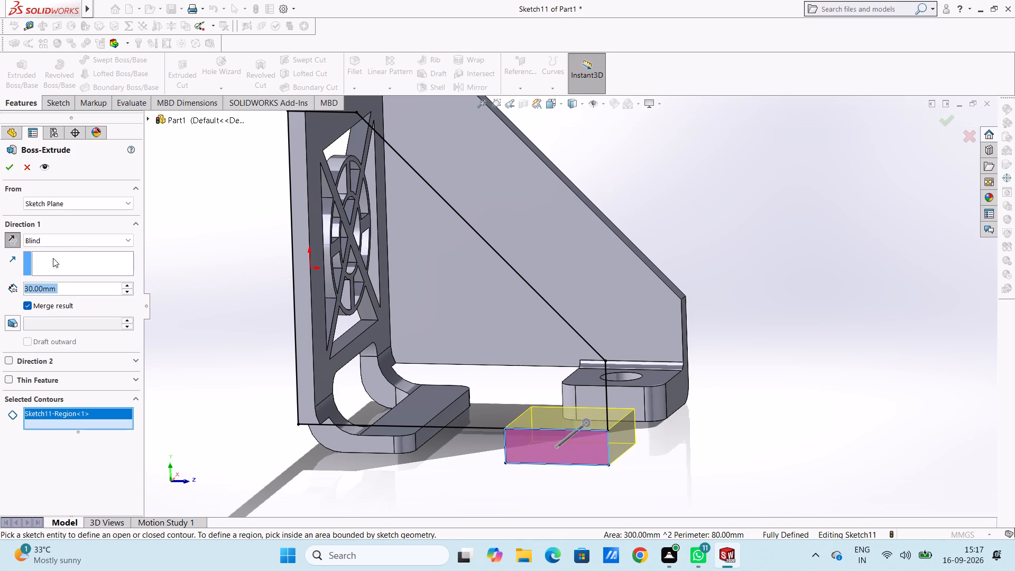
left_click(7, 168, "ctrl")
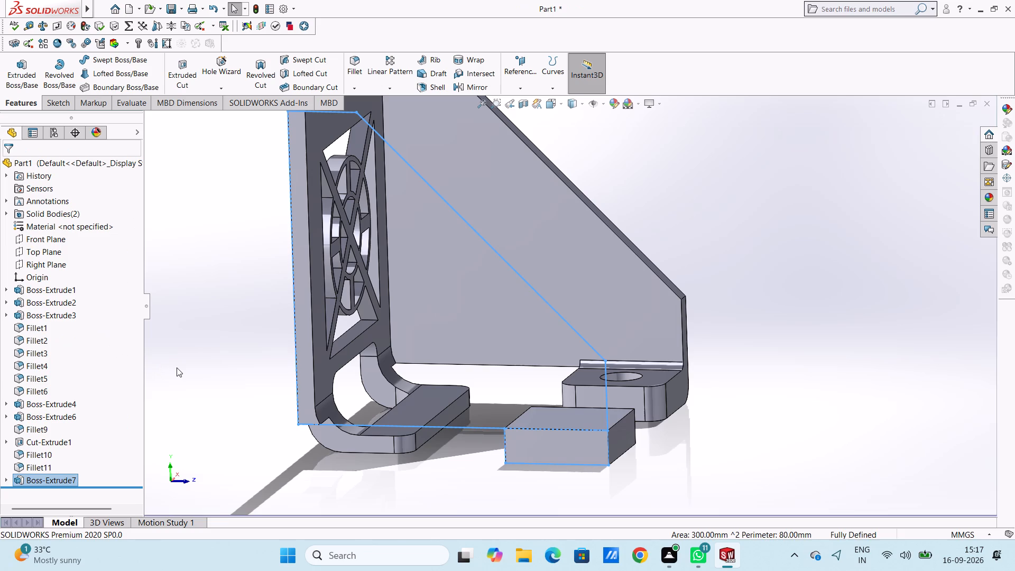
left_click(178, 363, "ctrl")
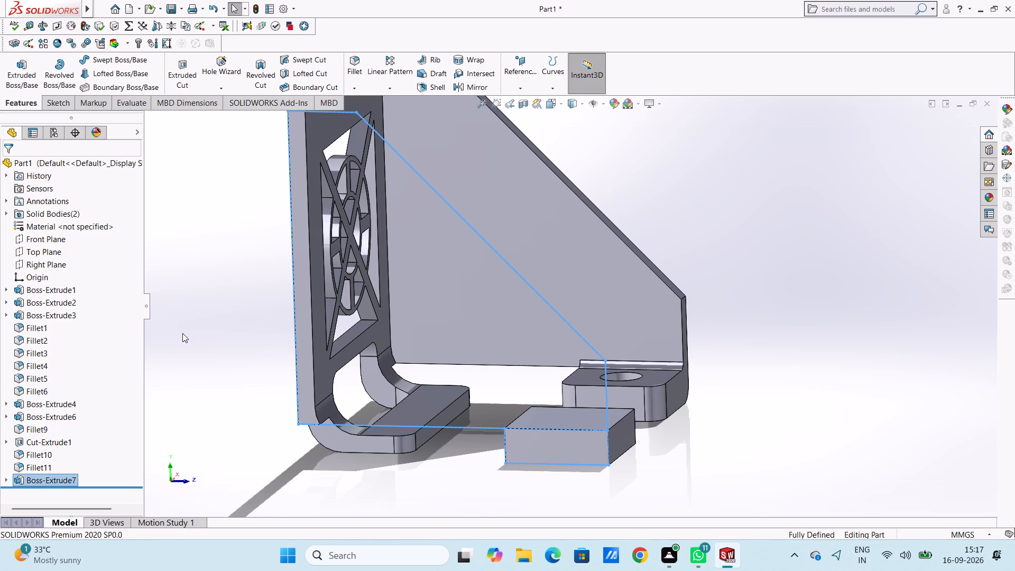
On the back wall's left side face, sketch a closed side-wall profile: 20 mm top, 98.99 mm slope, short vertical, 90 mm bottom and 90 mm back.
key("ctrl+3")
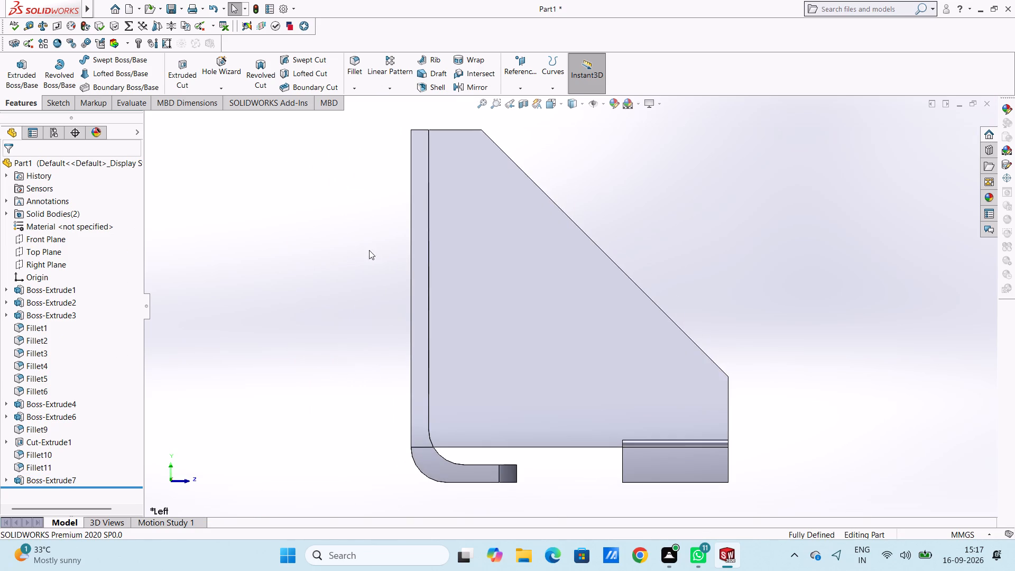
left_click(419, 256)
left_click(463, 229)
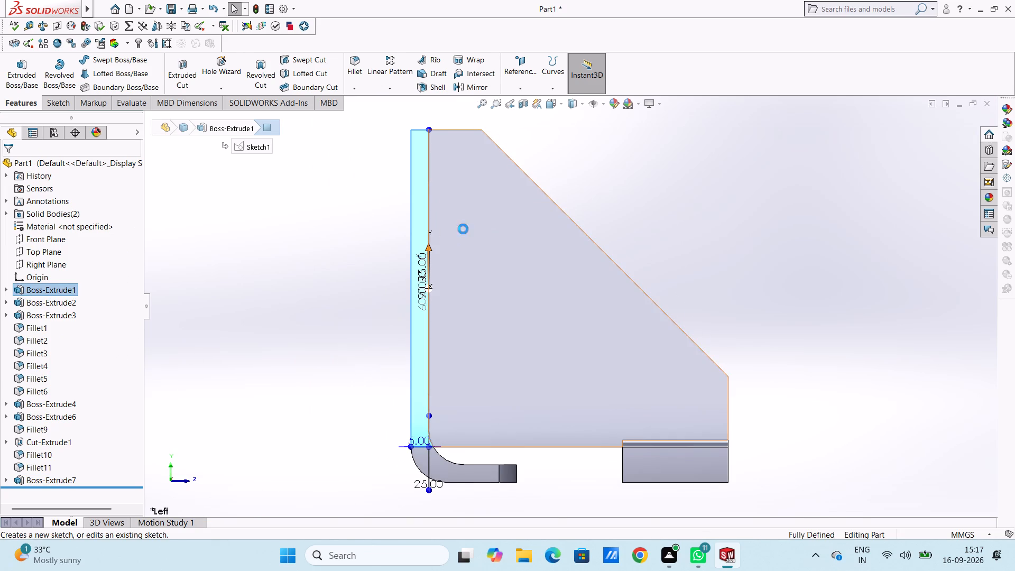
left_click(250, 256)
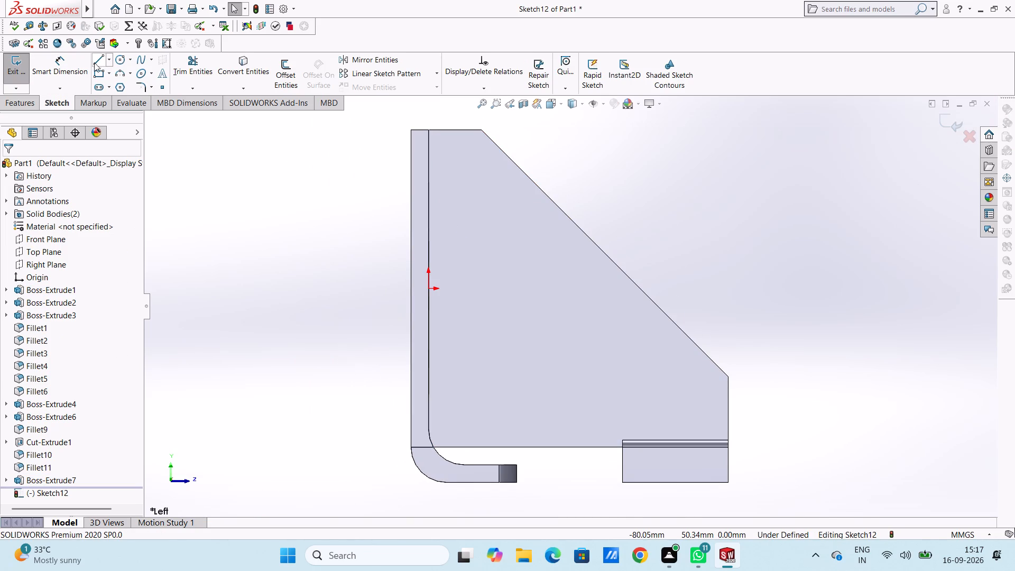
left_click(96, 60)
left_click(410, 130)
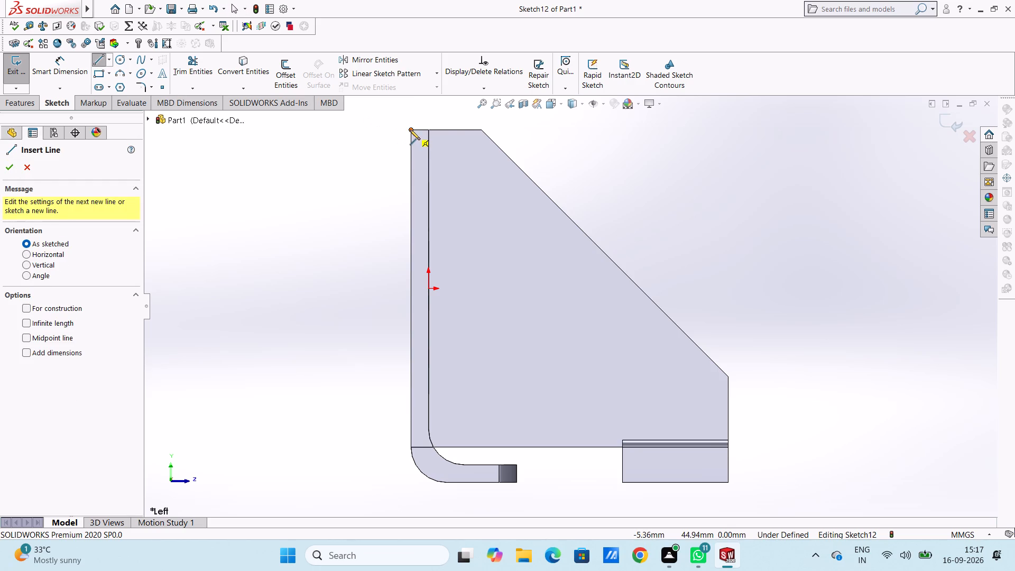
left_click(481, 128)
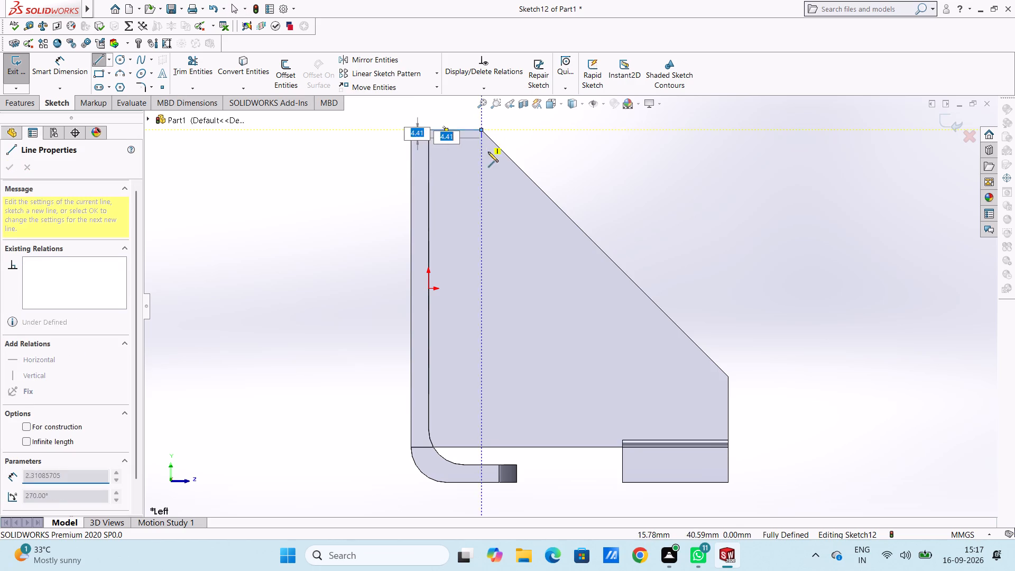
left_click(728, 377)
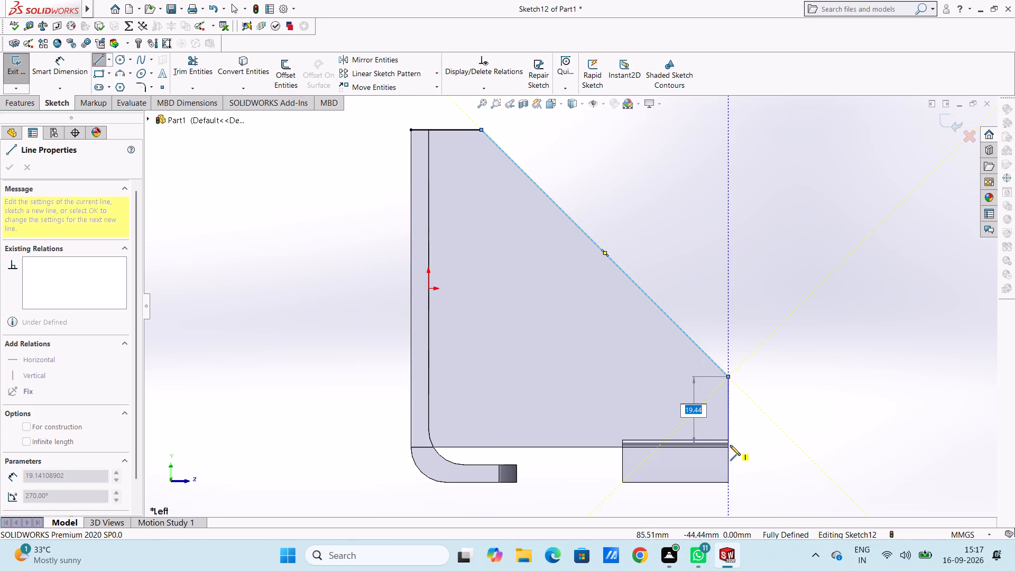
left_click(727, 446)
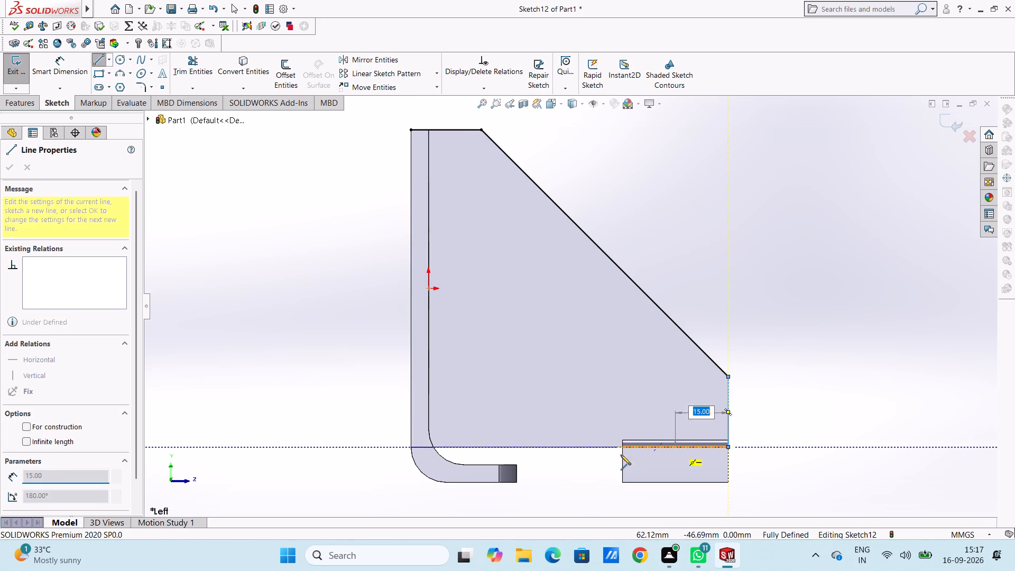
left_click(411, 448)
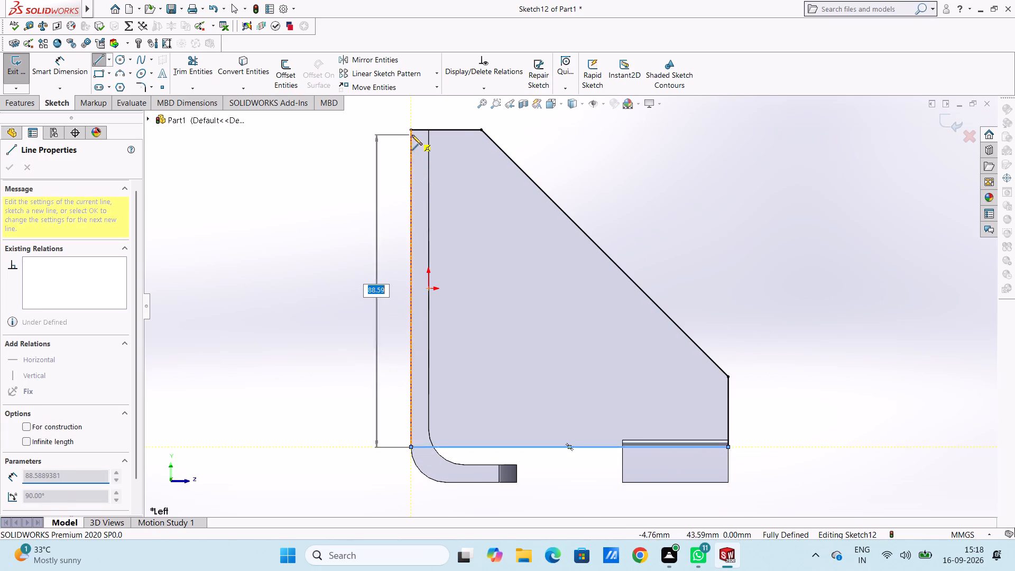
left_click(411, 131)
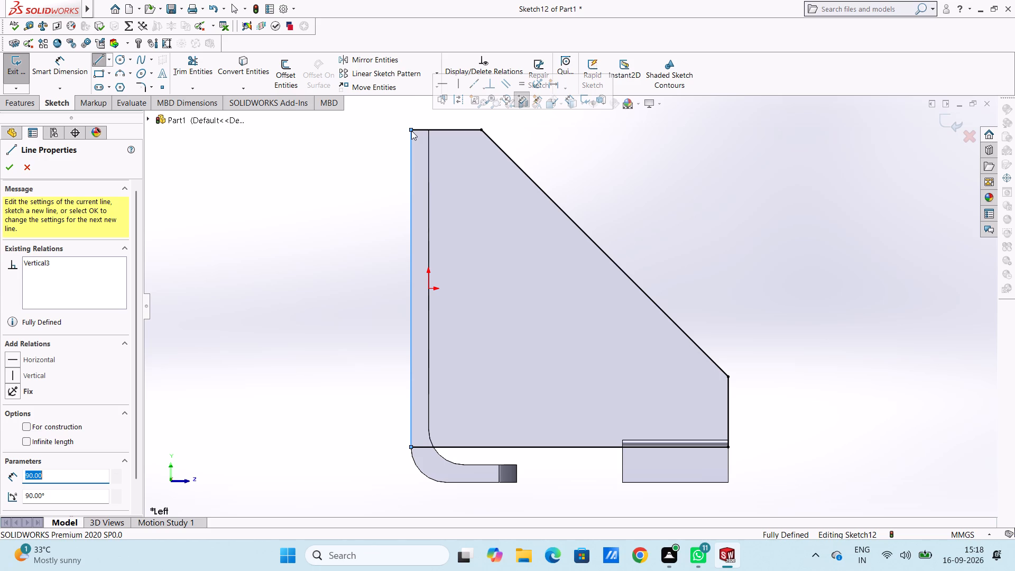
key("Escape")
key("Escape")
Extrude the closed side-wall profile 5 mm blind, reversed inward, with the result merged.
middle_click_drag(667, 167, 648, 189)
scroll(667, 167, "up", 1)
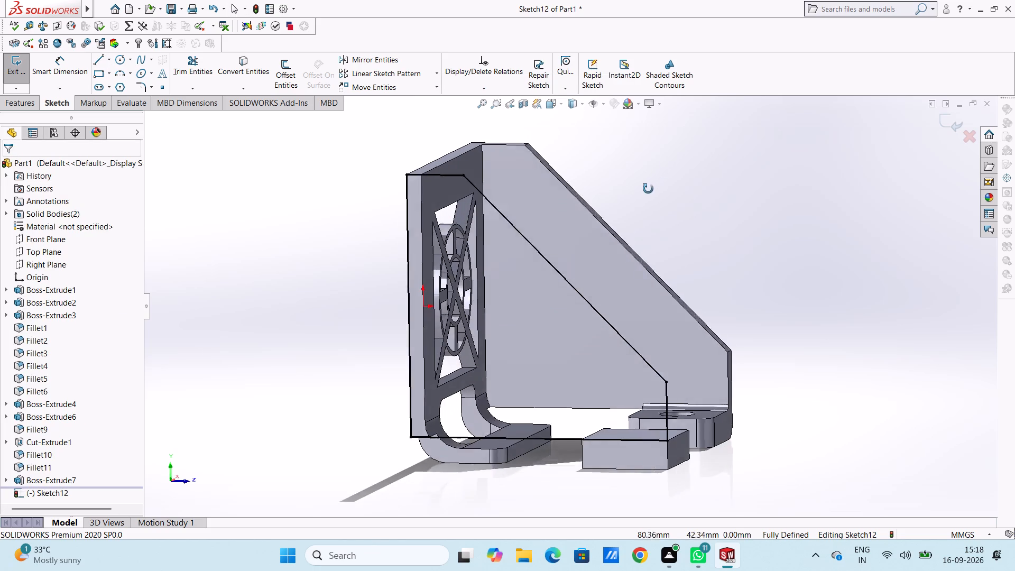
middle_click_drag(648, 189, 642, 194)
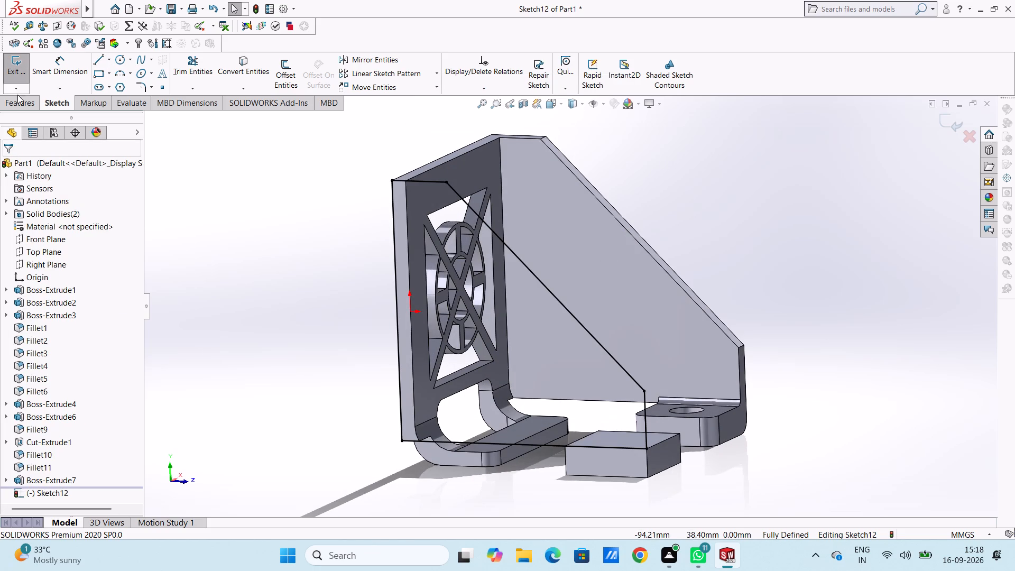
left_click(17, 99)
left_click(10, 75)
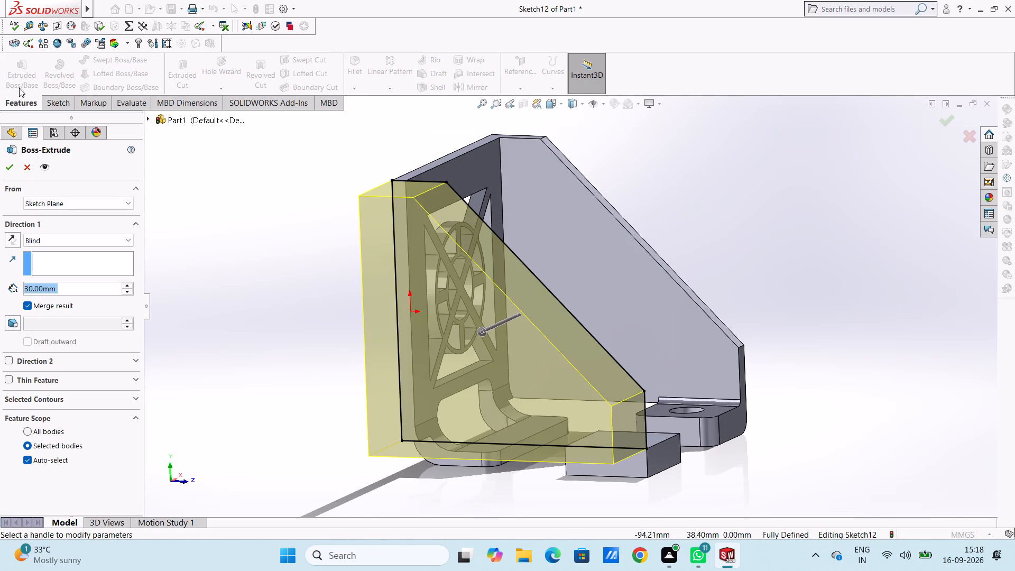
left_click(10, 243)
double_click(68, 289)
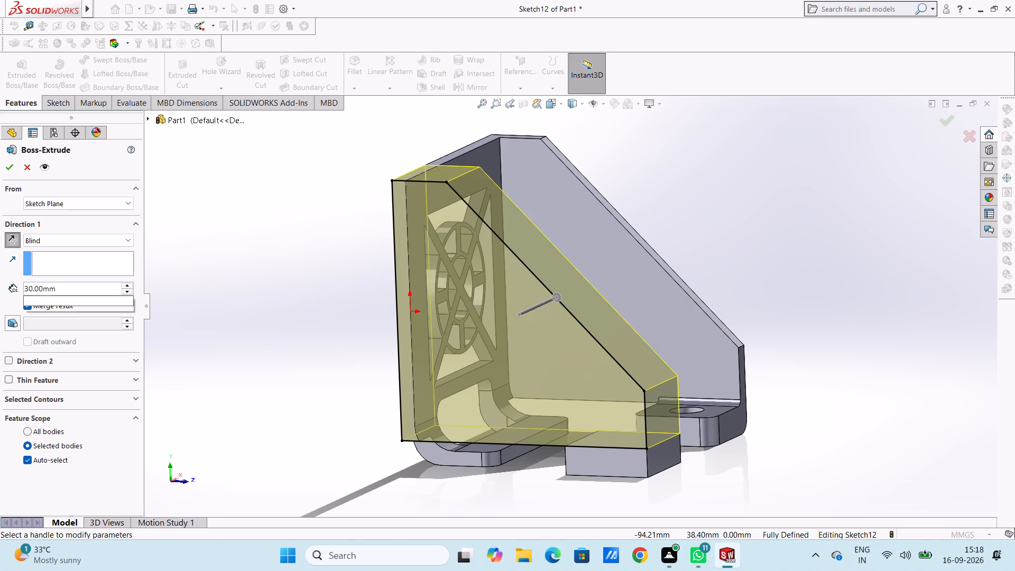
key("5")
key("Return")
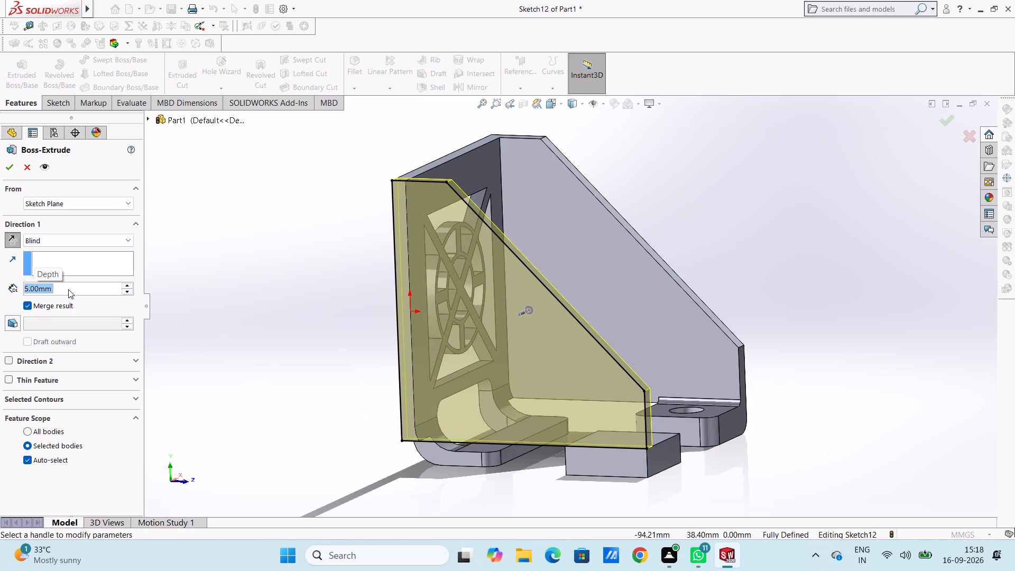
left_click(15, 170)
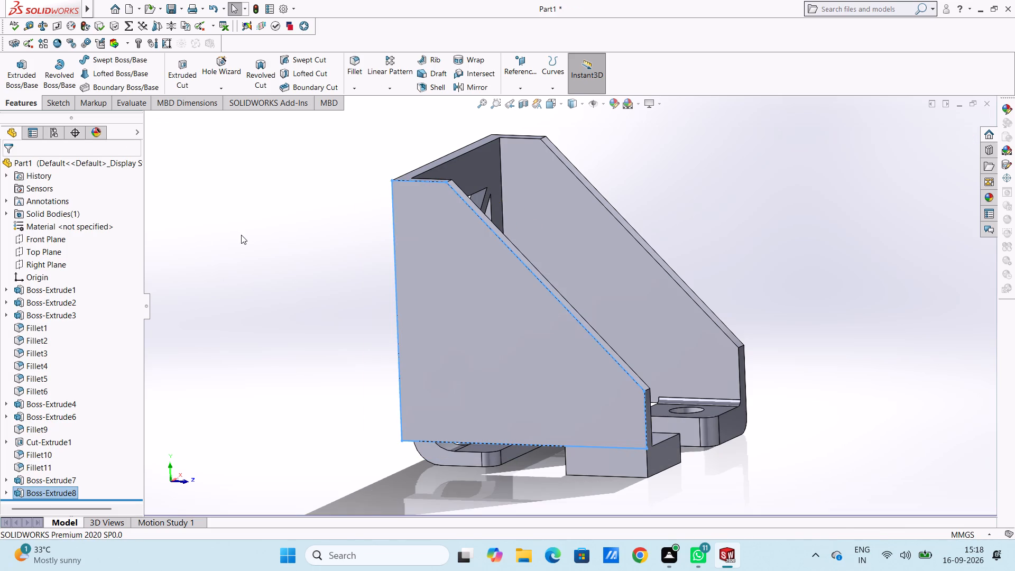
left_click(241, 235)
On the top face of the plain rectangular bottom tab, sketch a circle of 6 mm radius near its centre.
middle_click_drag(258, 216, 204, 262)
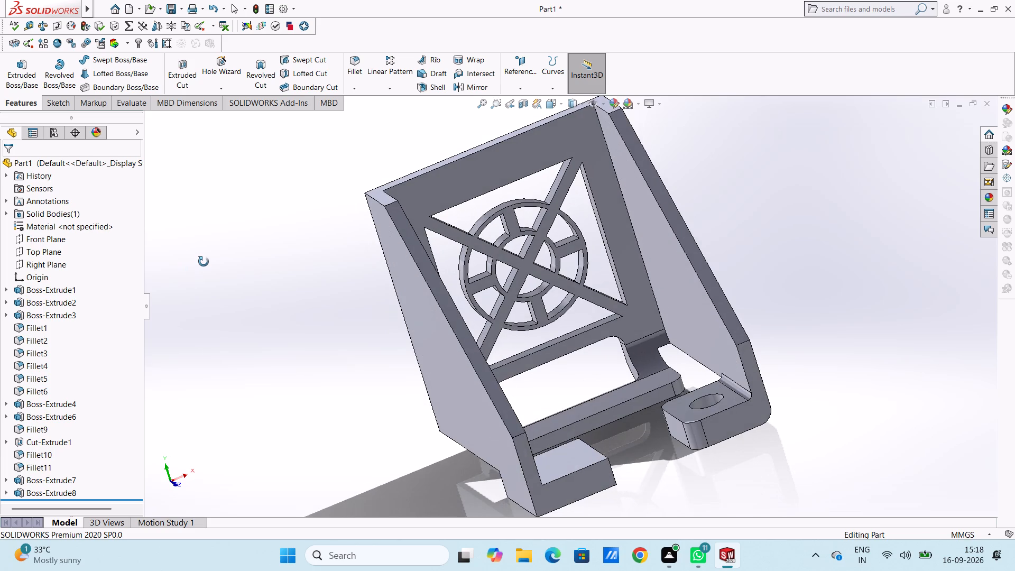
middle_click_drag(204, 262, 204, 264)
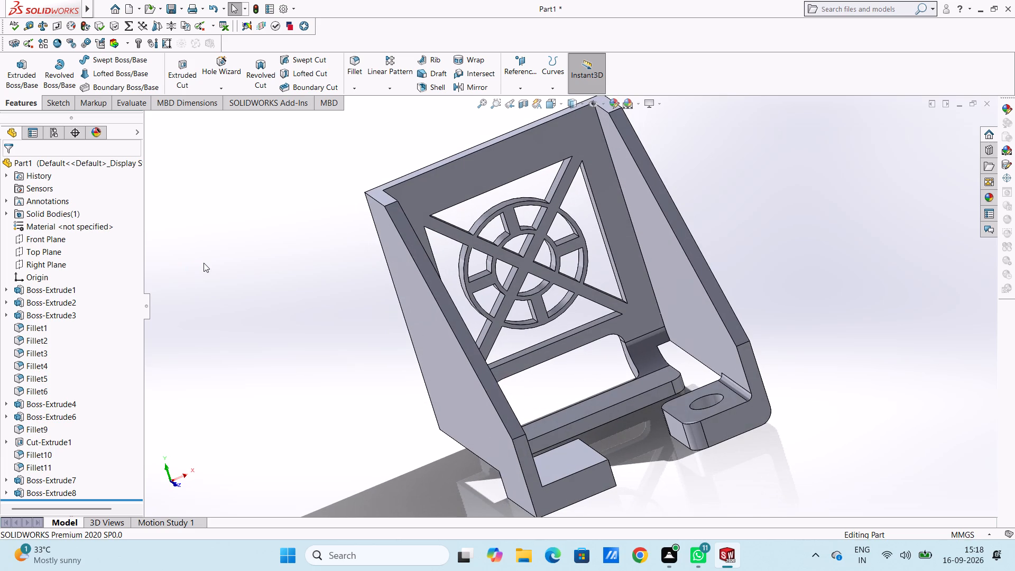
key("ctrl+5")
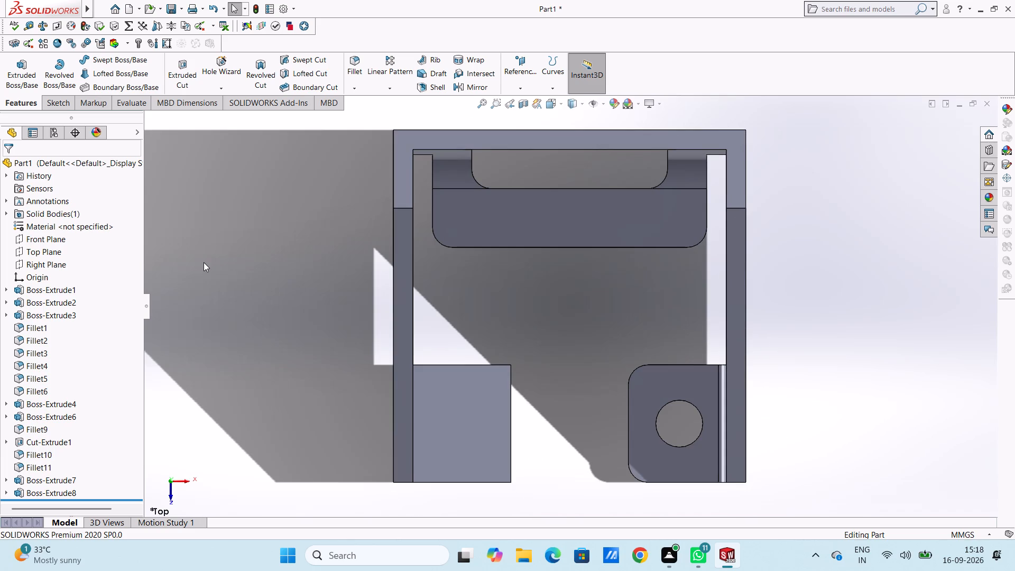
left_click(472, 447)
left_click(518, 418)
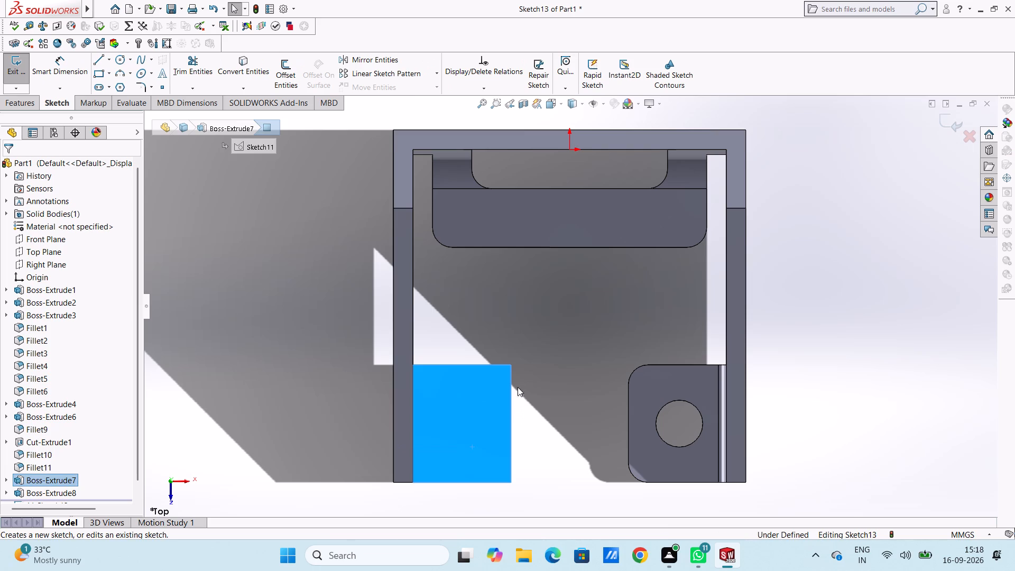
left_click(527, 334)
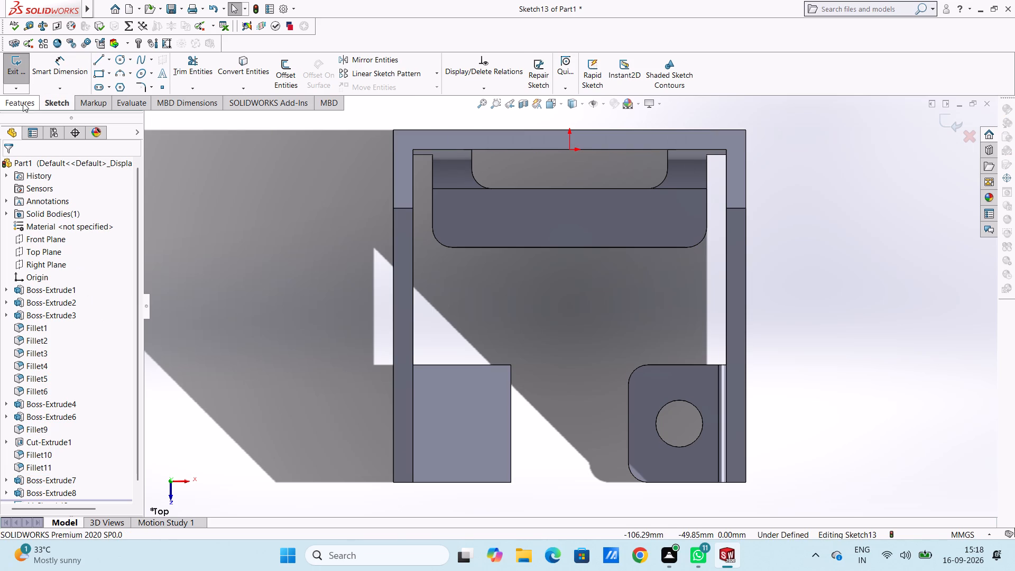
left_click(23, 102)
left_click(54, 102)
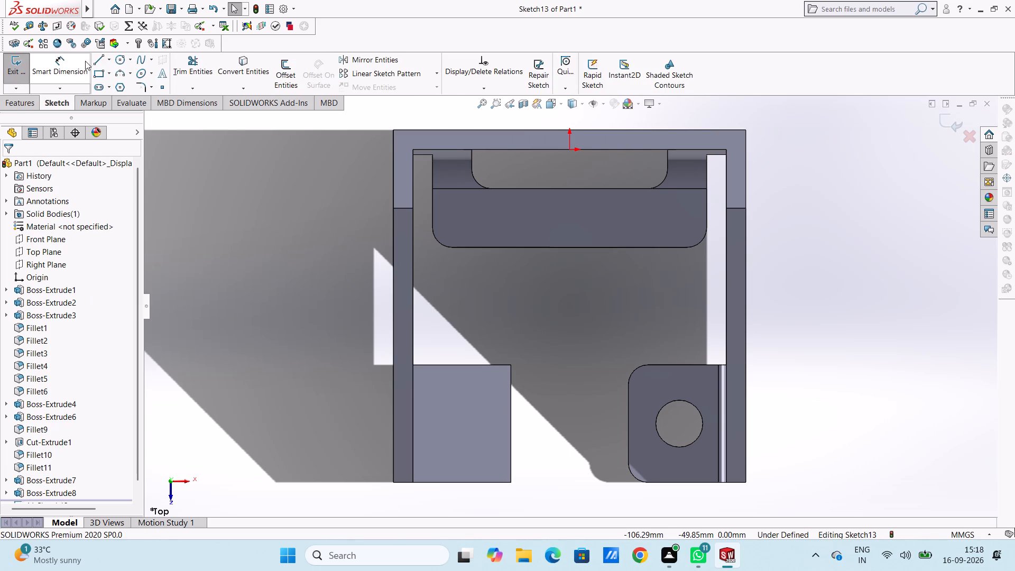
left_click(118, 58)
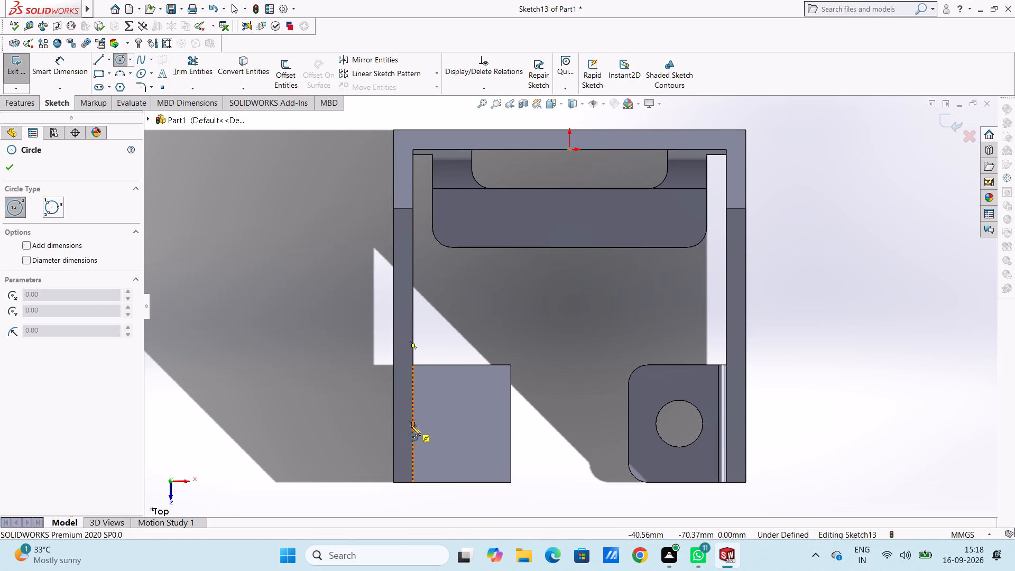
left_click(463, 422)
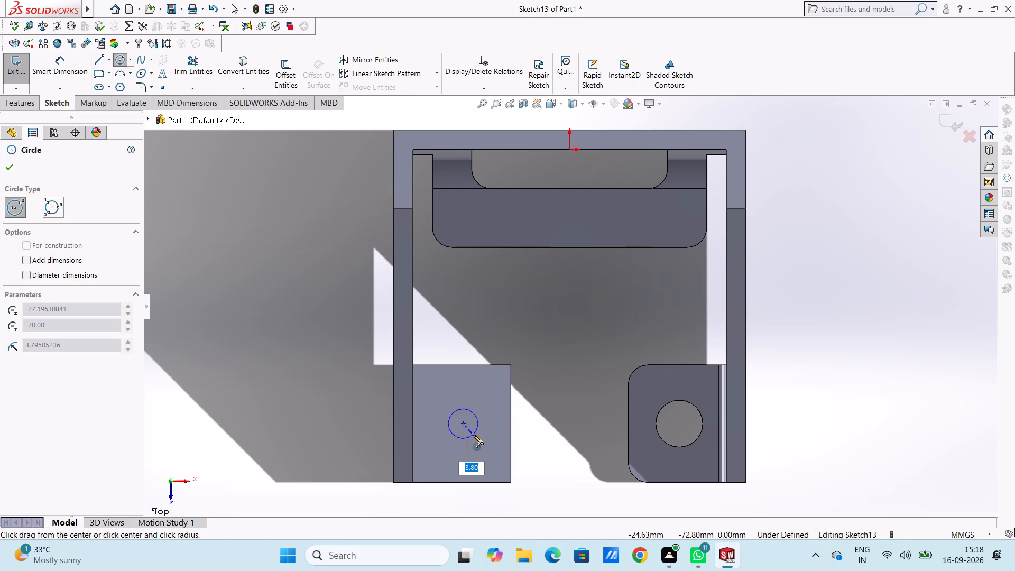
key("6")
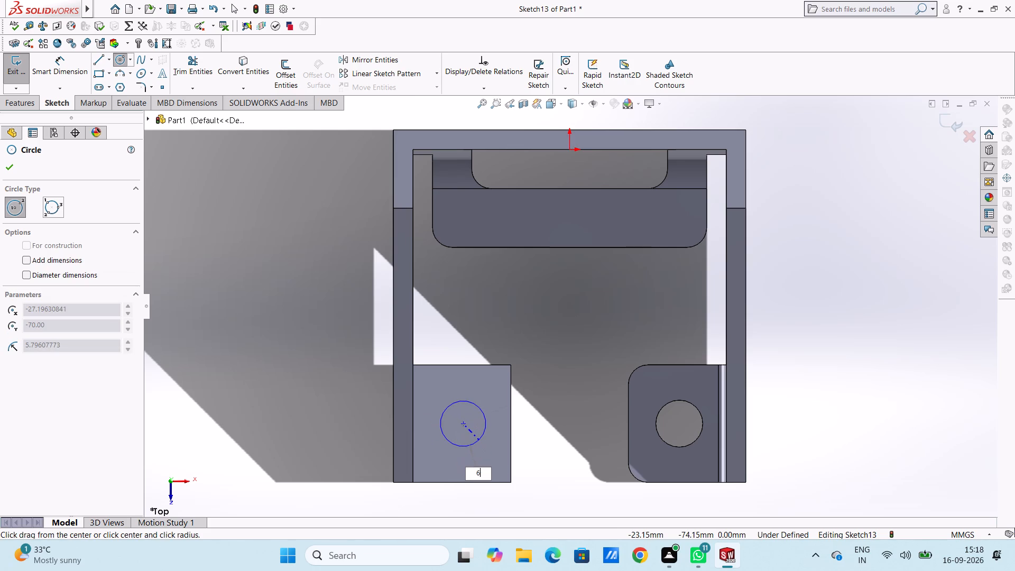
key("Return")
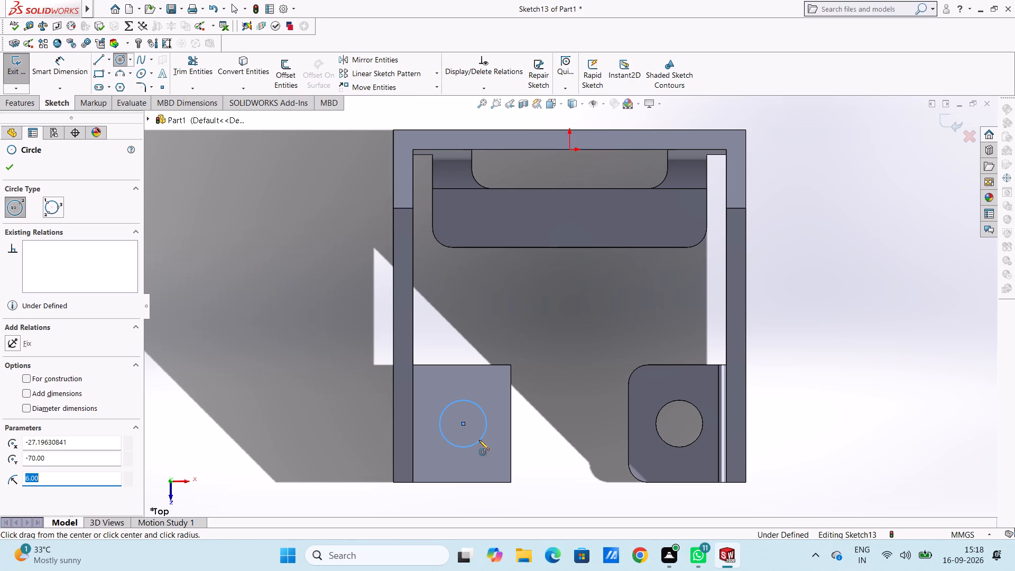
key("Escape")
key("Escape")
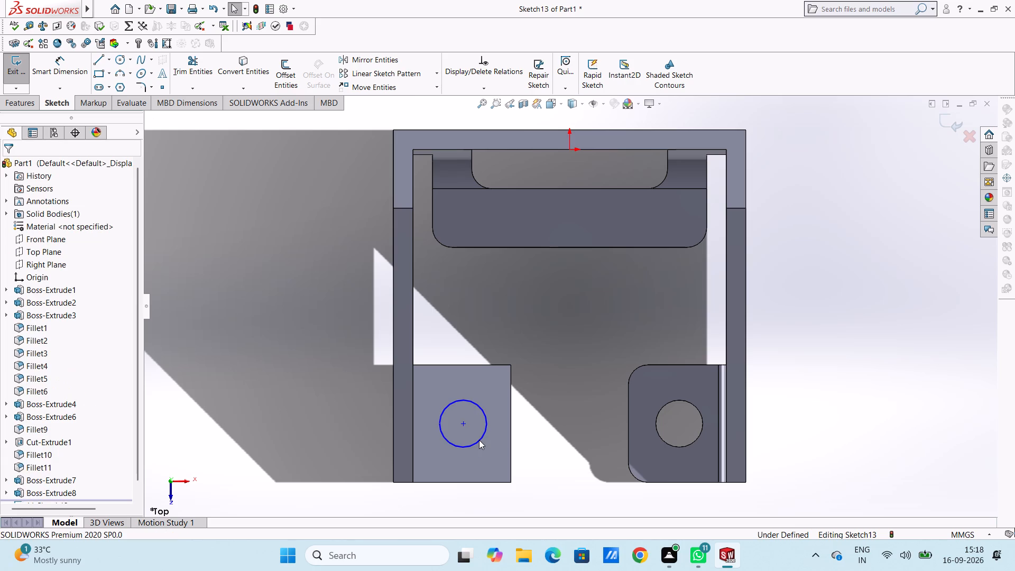
Dimension the new circle's diameter at 12 mm.
scroll(479, 440, "up", 2)
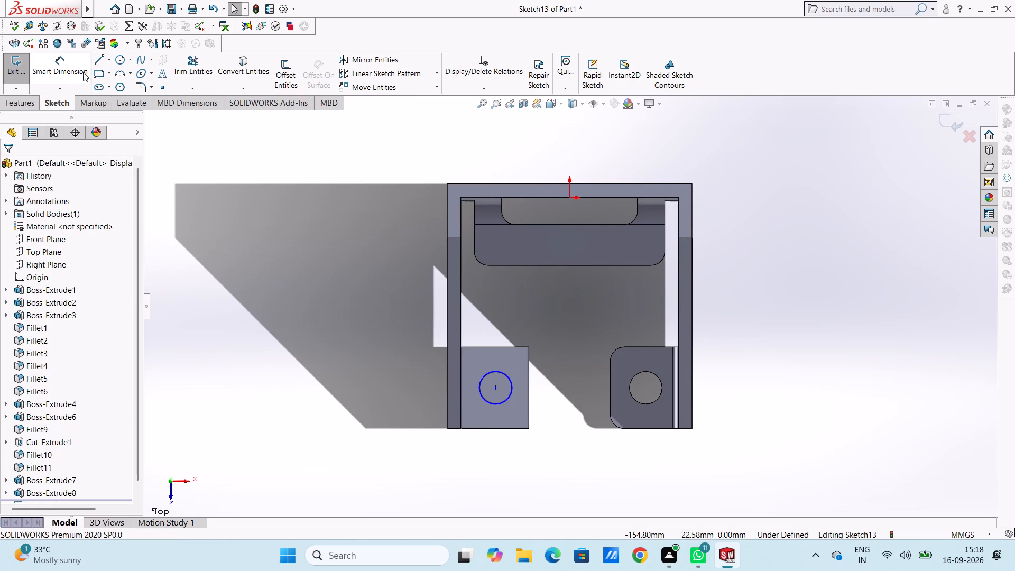
left_click(76, 66)
left_click(492, 369)
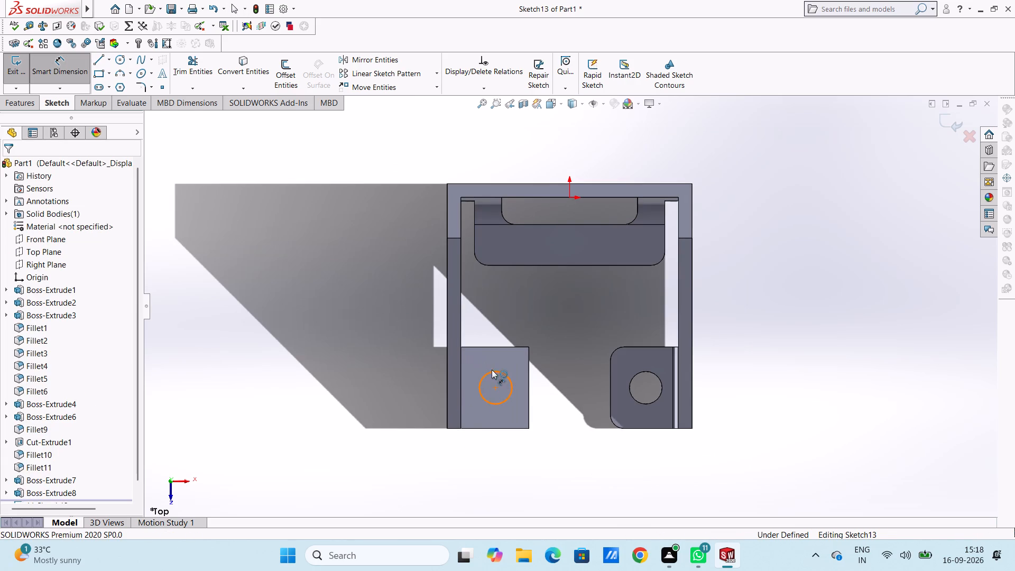
left_click(371, 473)
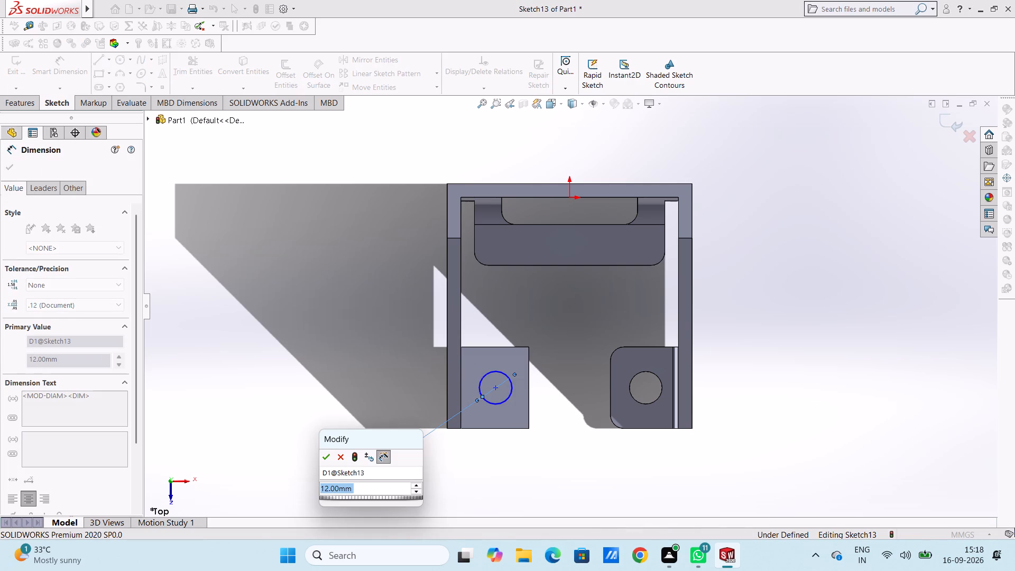
left_click(327, 454)
left_click(352, 377)
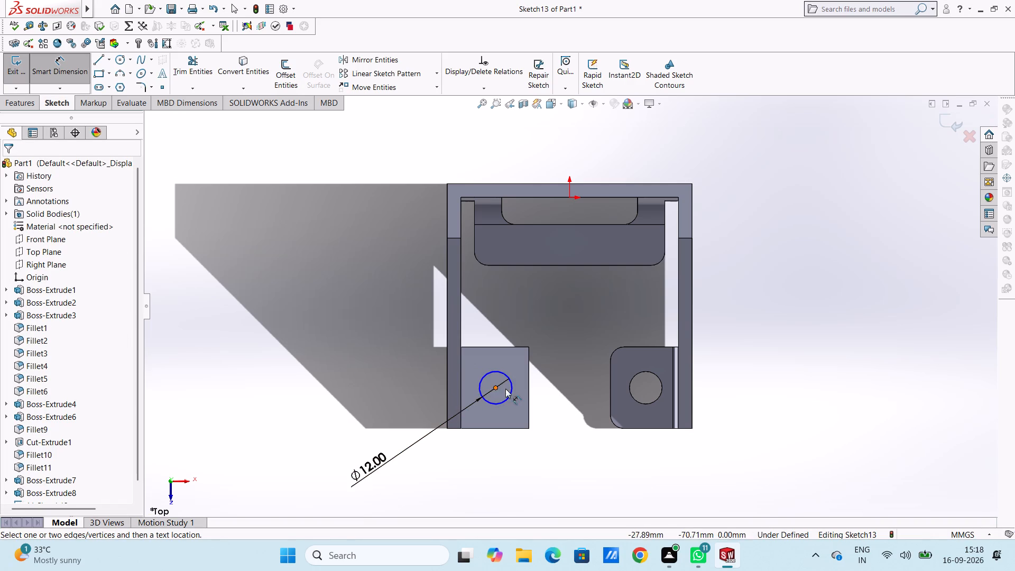
Locate the circle's centre 15 mm from the tab's front edge and 13 mm from its free inner edge.
left_click(493, 386)
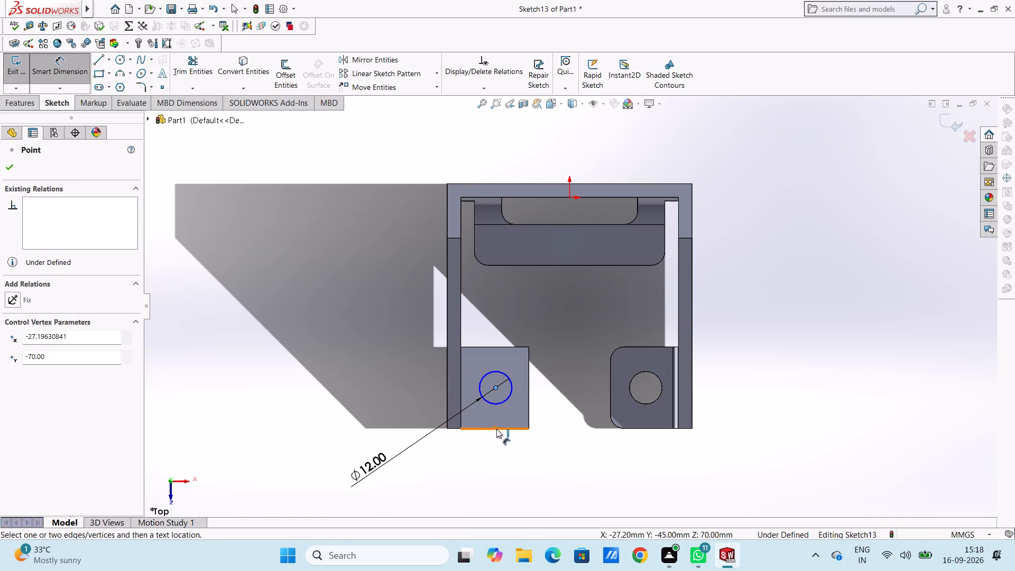
left_click(496, 429)
left_click(577, 410)
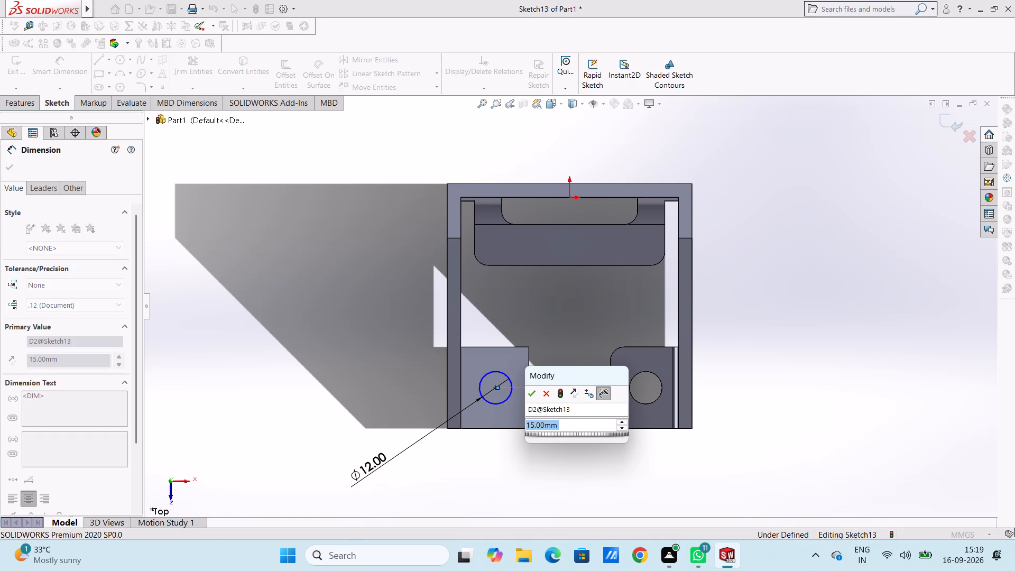
left_click(530, 398)
left_click(543, 359)
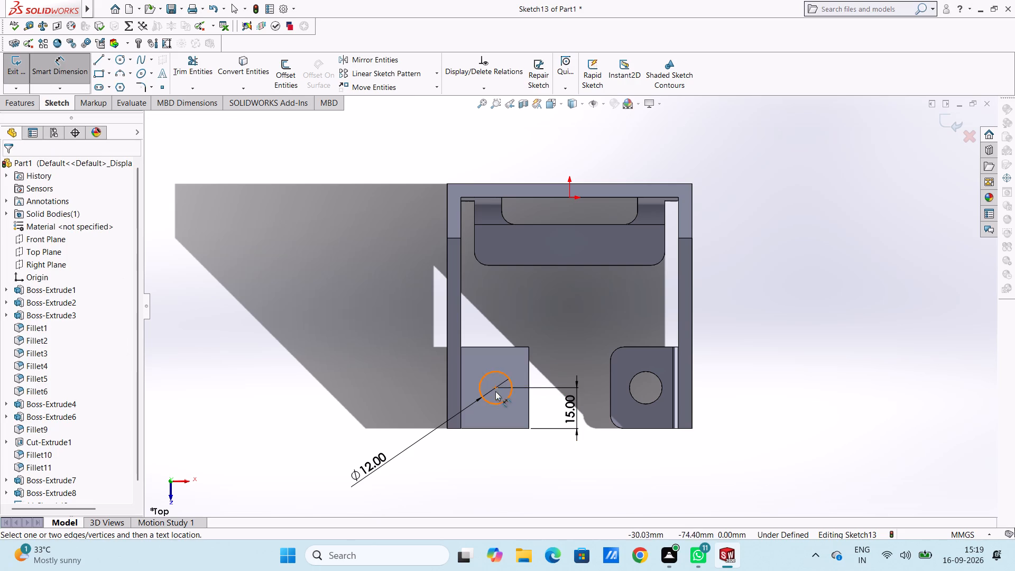
left_click(498, 387)
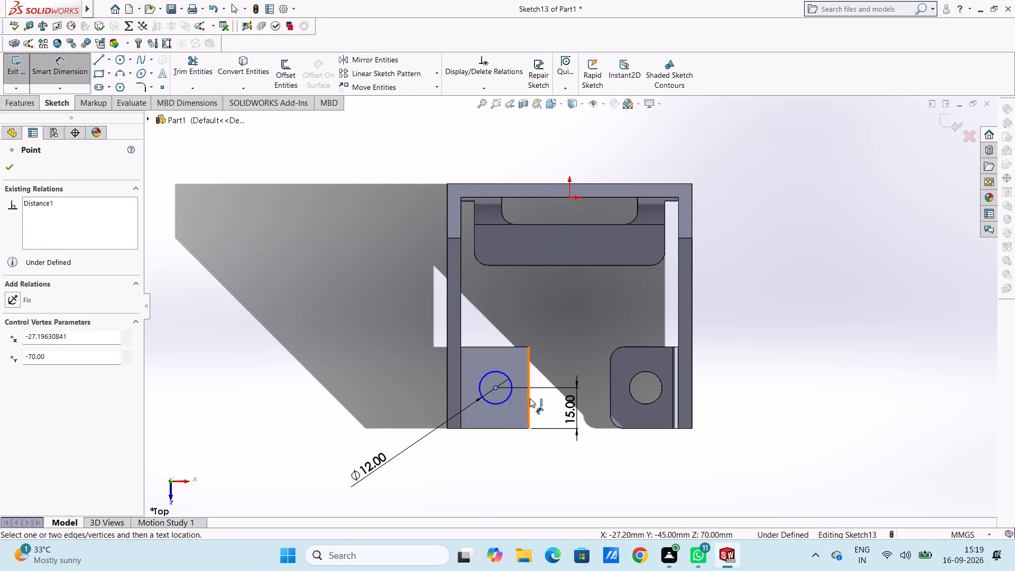
left_click(530, 398)
left_click(514, 472)
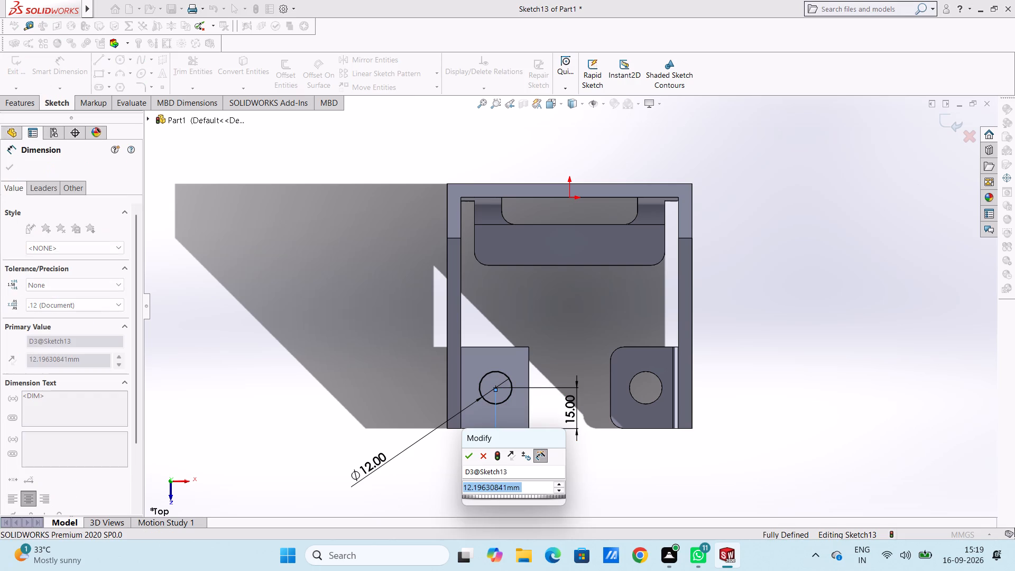
type("13")
key("Return")
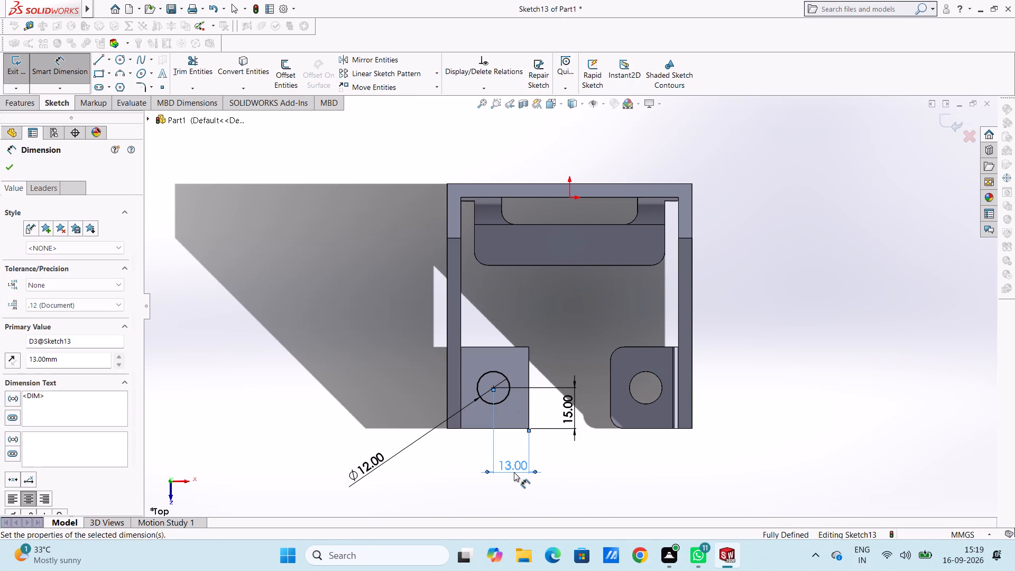
left_click(567, 468)
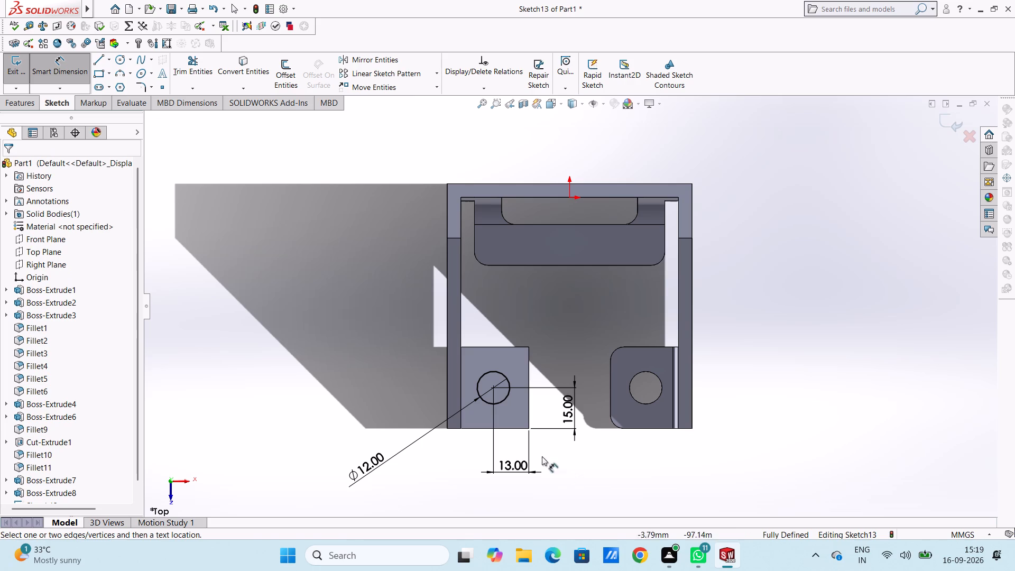
Extruded Cut the circle 20 mm blind down through the bottom tab.
middle_click_drag(282, 234, 243, 235)
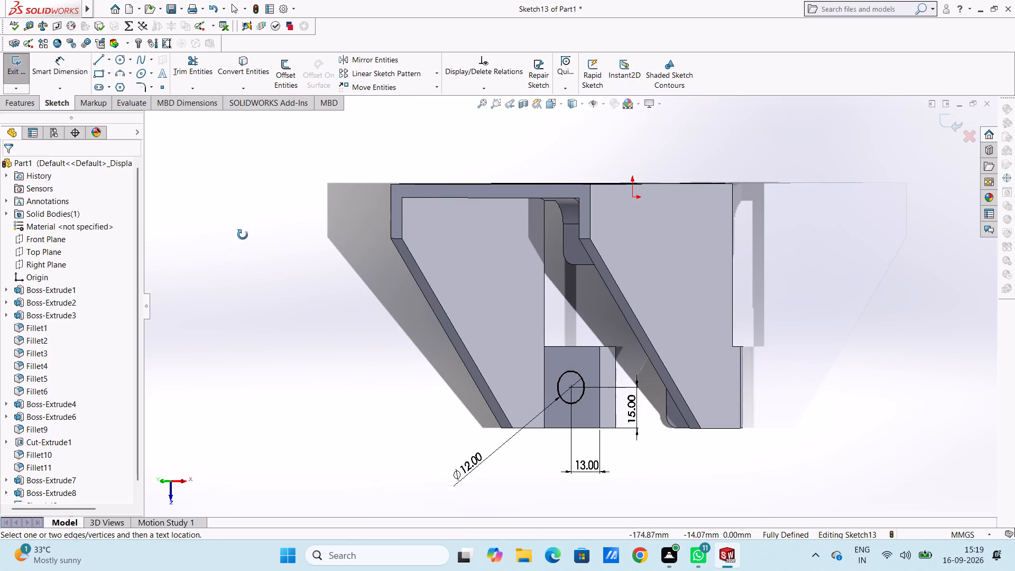
middle_click_drag(243, 235, 243, 231)
middle_click(243, 231)
left_click(17, 107)
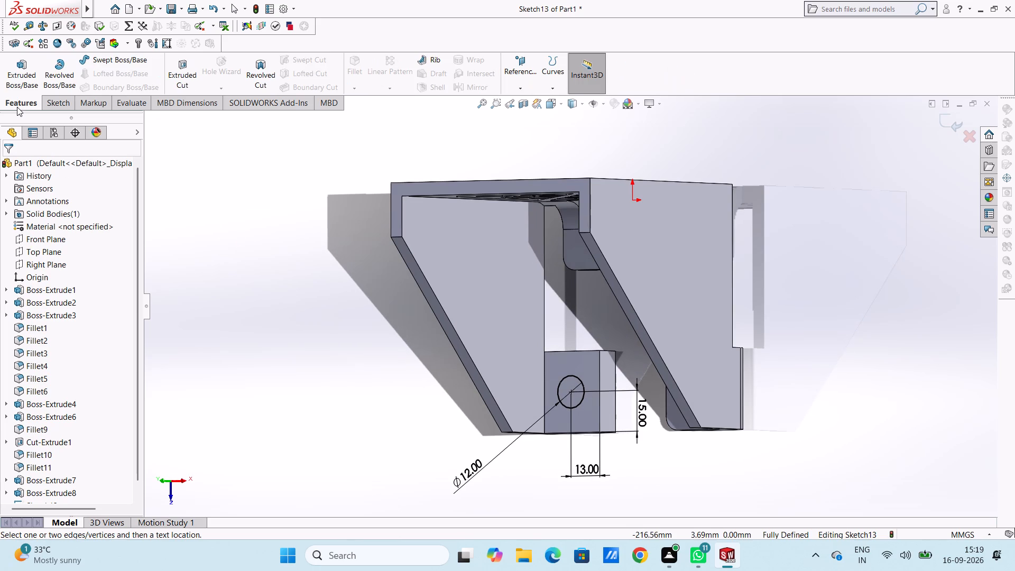
left_click(180, 70)
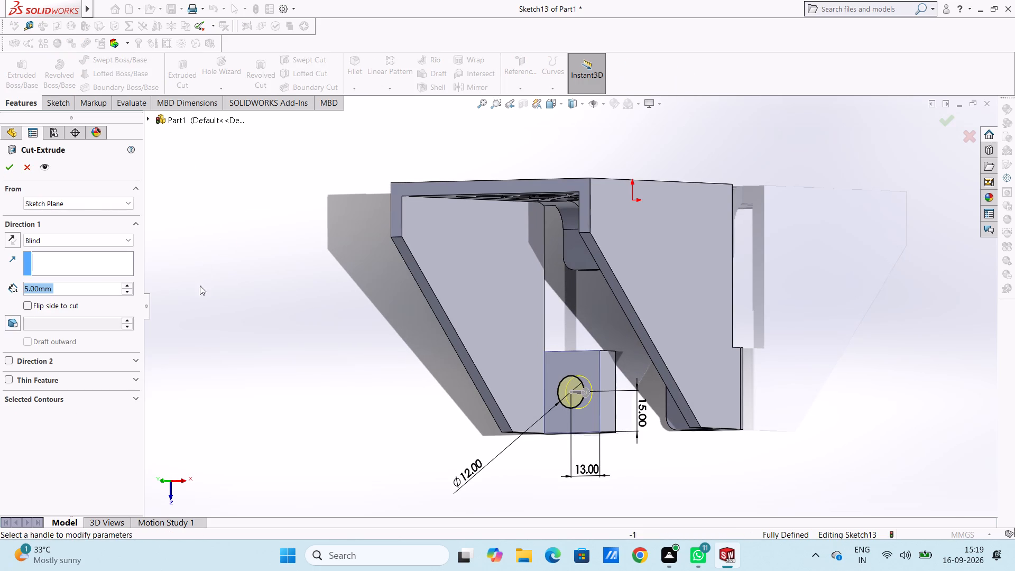
type("20")
key("Return")
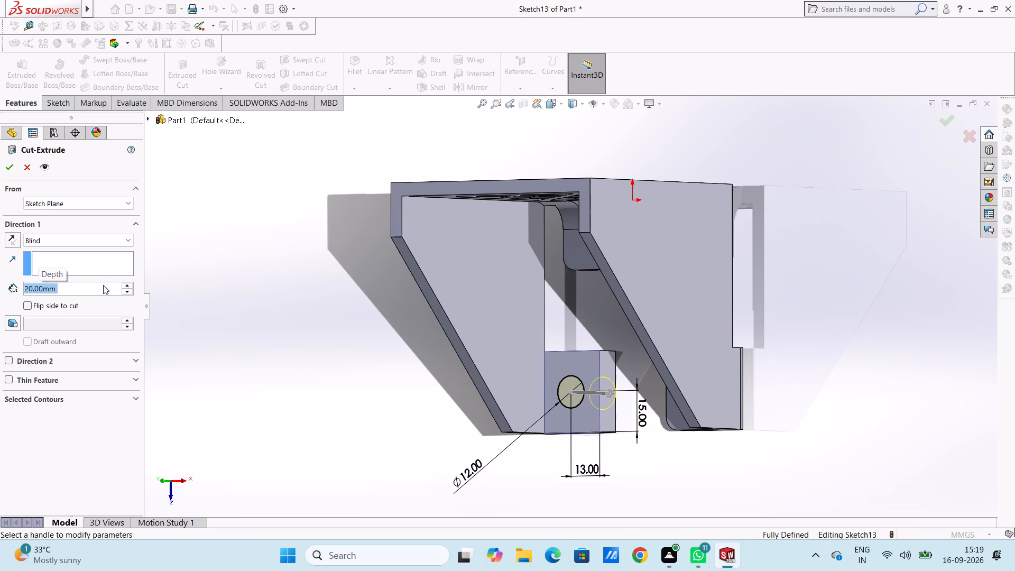
left_click(8, 165)
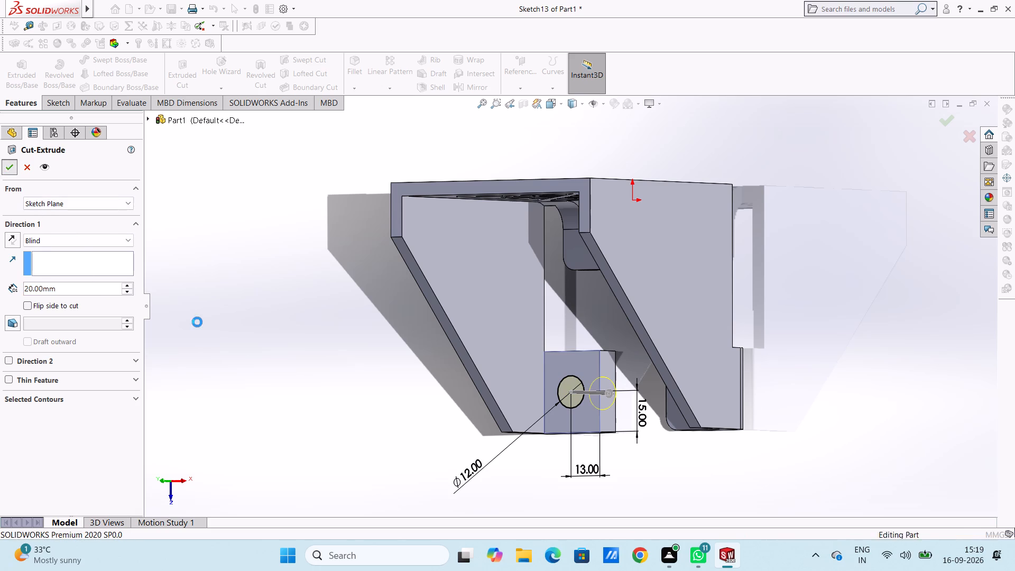
left_click(255, 337)
Fillet the inside corner edge where the newly drilled tab's top face meets the side wall with a 2 mm radius.
key("ctrl+5")
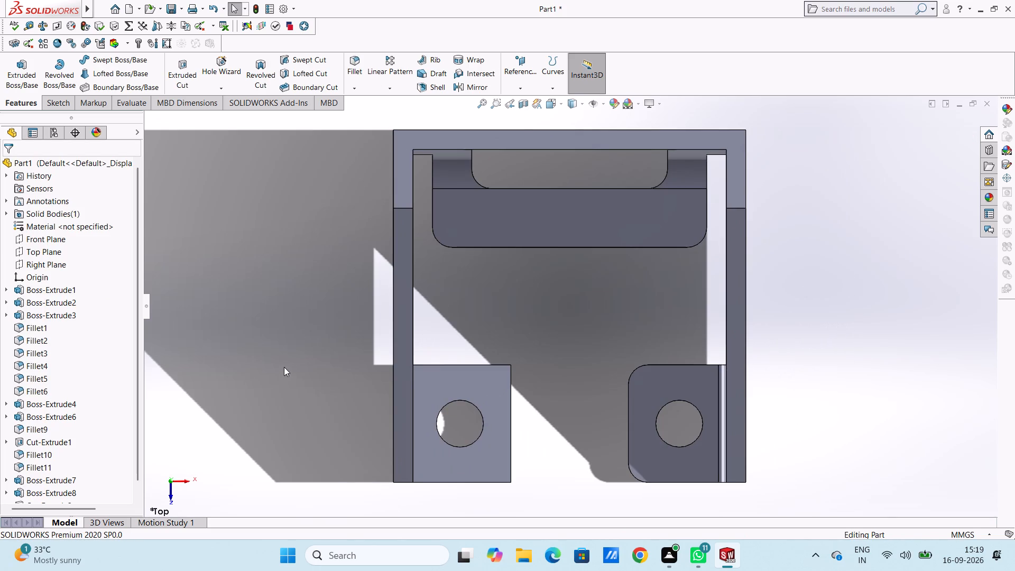
middle_click_drag(348, 315, 318, 303)
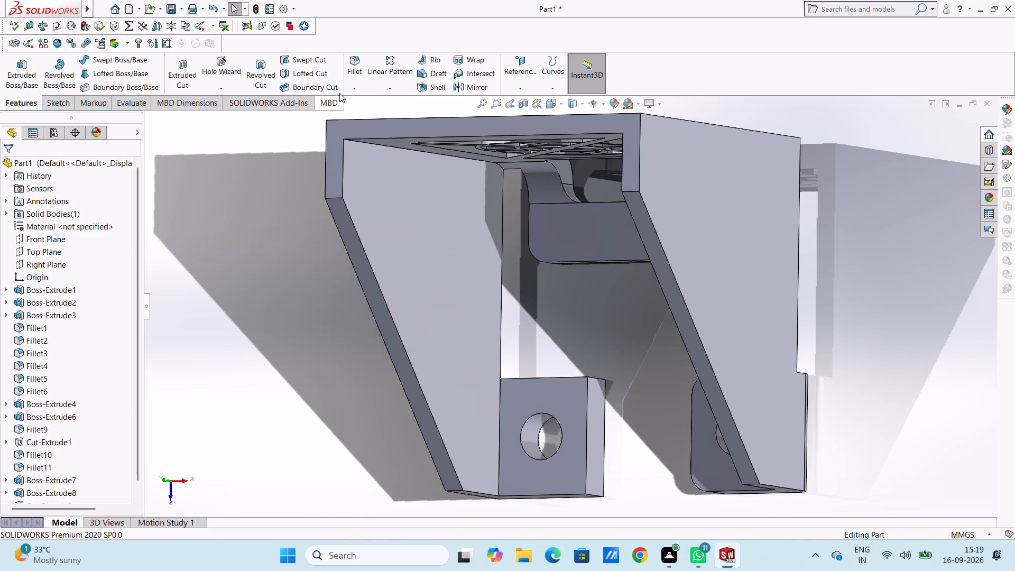
left_click(352, 57)
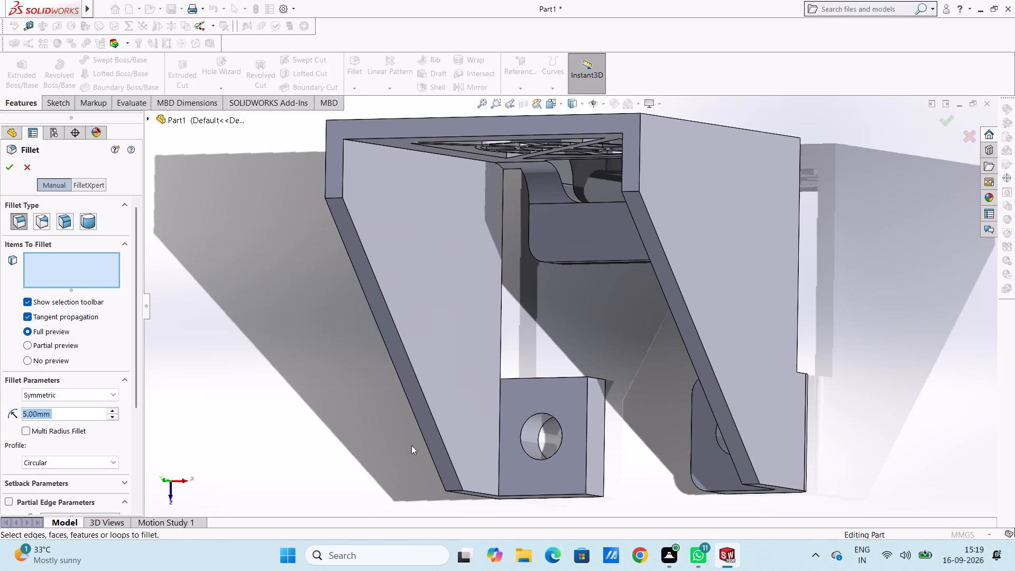
left_click(499, 450)
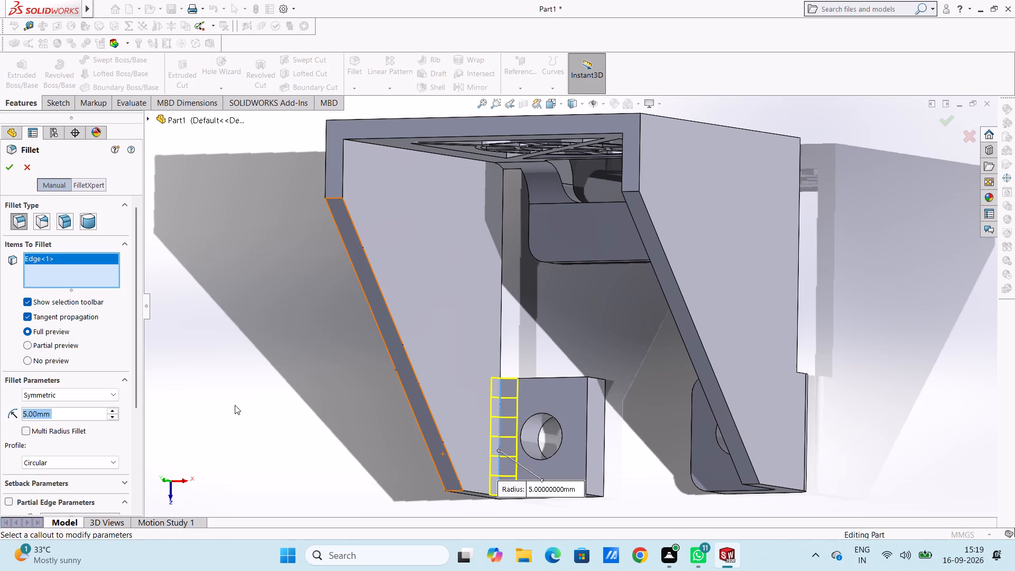
key("2")
key("Return")
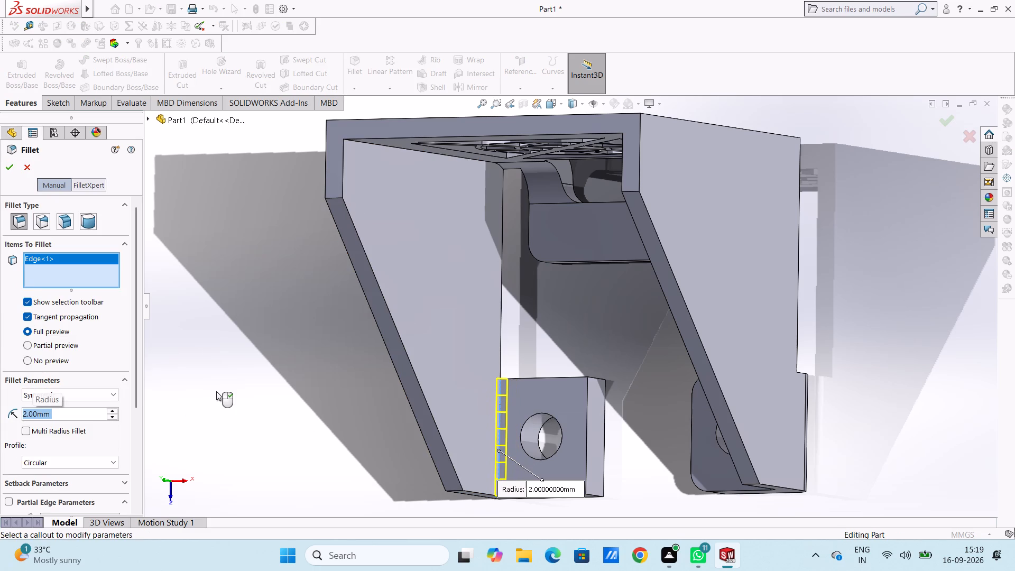
left_click(14, 169)
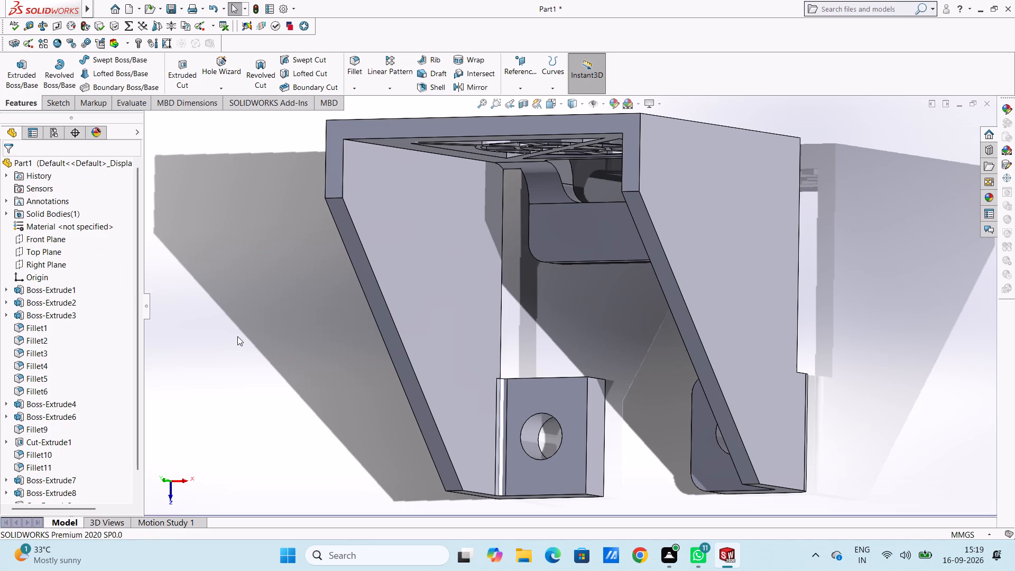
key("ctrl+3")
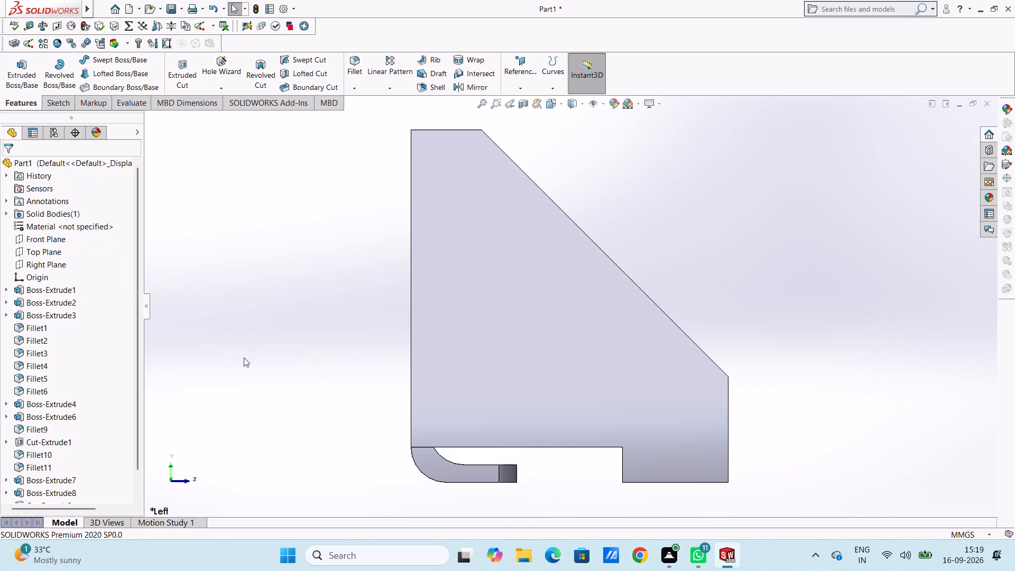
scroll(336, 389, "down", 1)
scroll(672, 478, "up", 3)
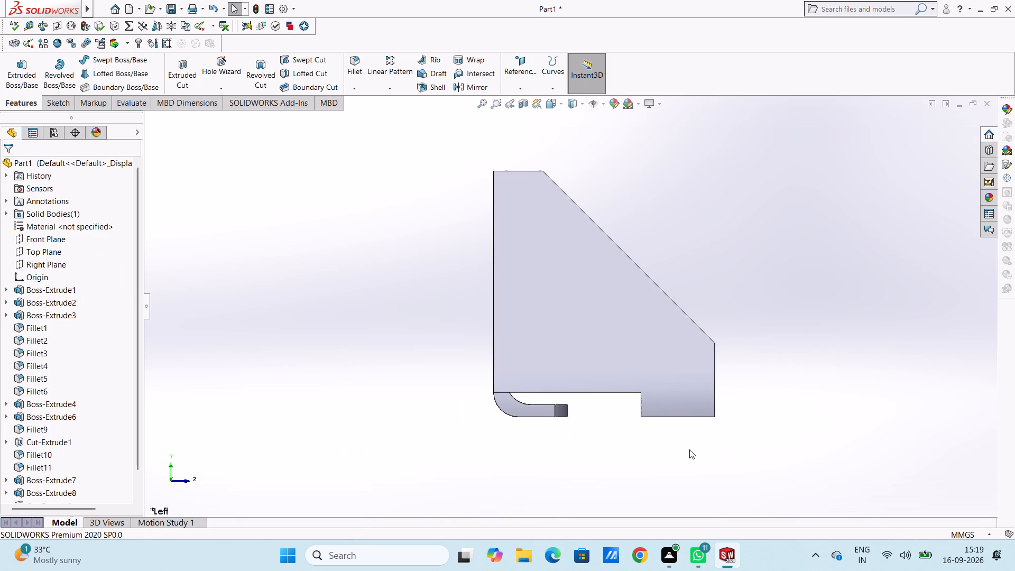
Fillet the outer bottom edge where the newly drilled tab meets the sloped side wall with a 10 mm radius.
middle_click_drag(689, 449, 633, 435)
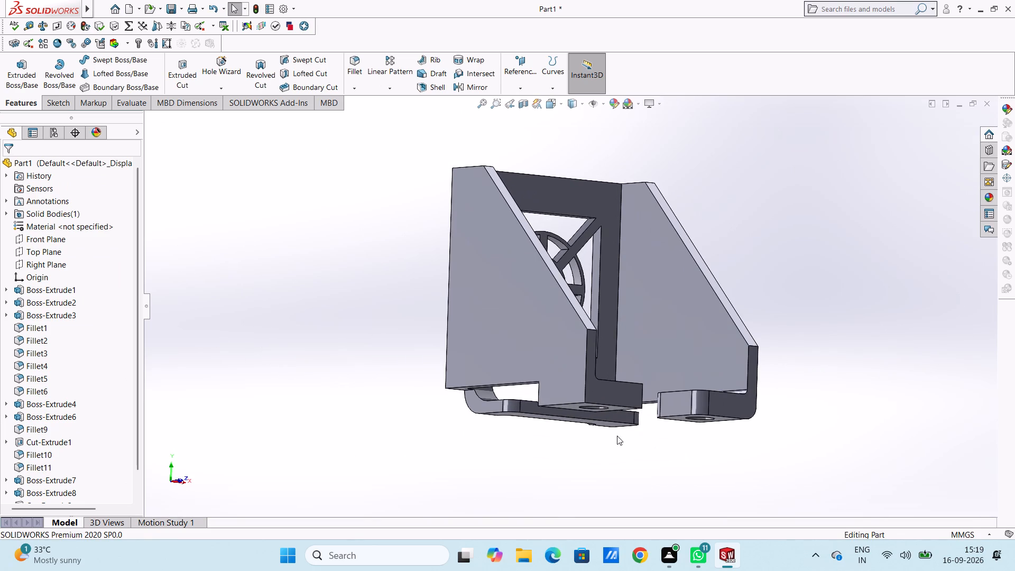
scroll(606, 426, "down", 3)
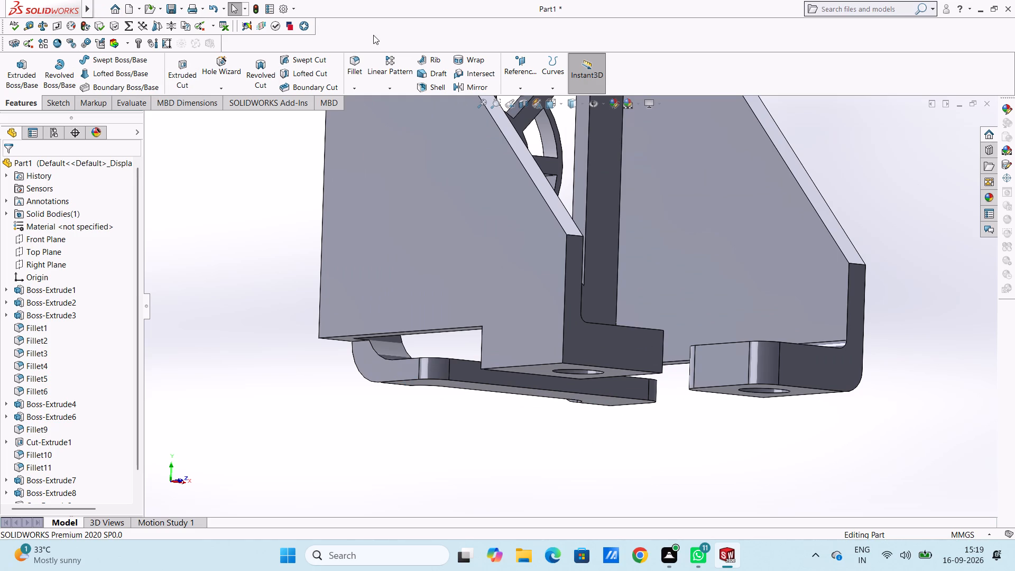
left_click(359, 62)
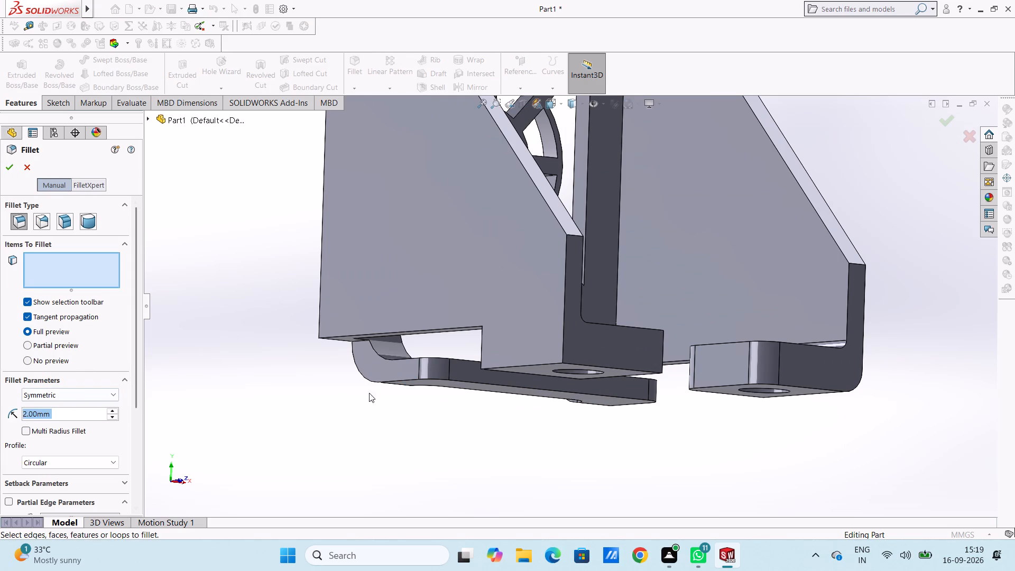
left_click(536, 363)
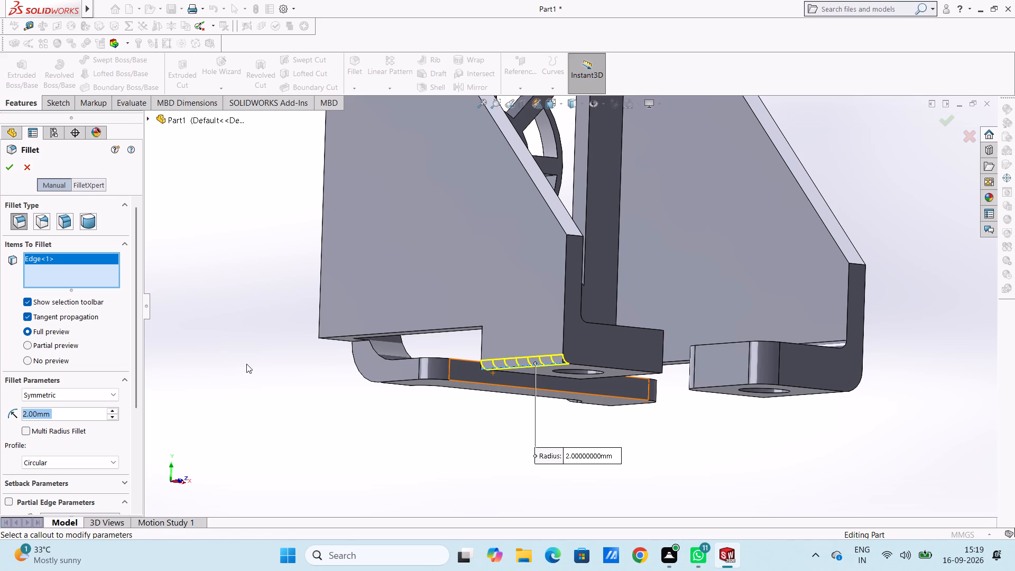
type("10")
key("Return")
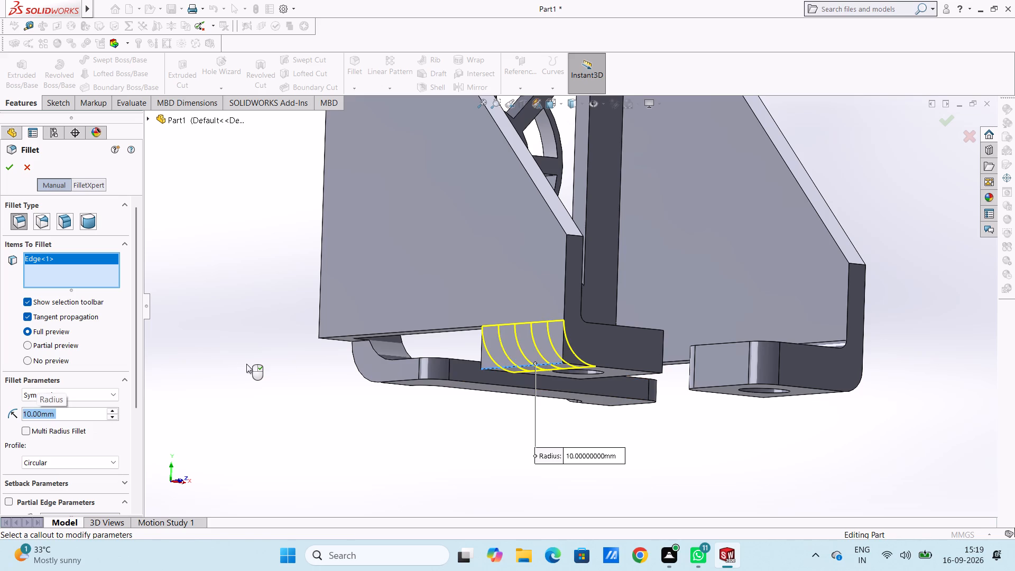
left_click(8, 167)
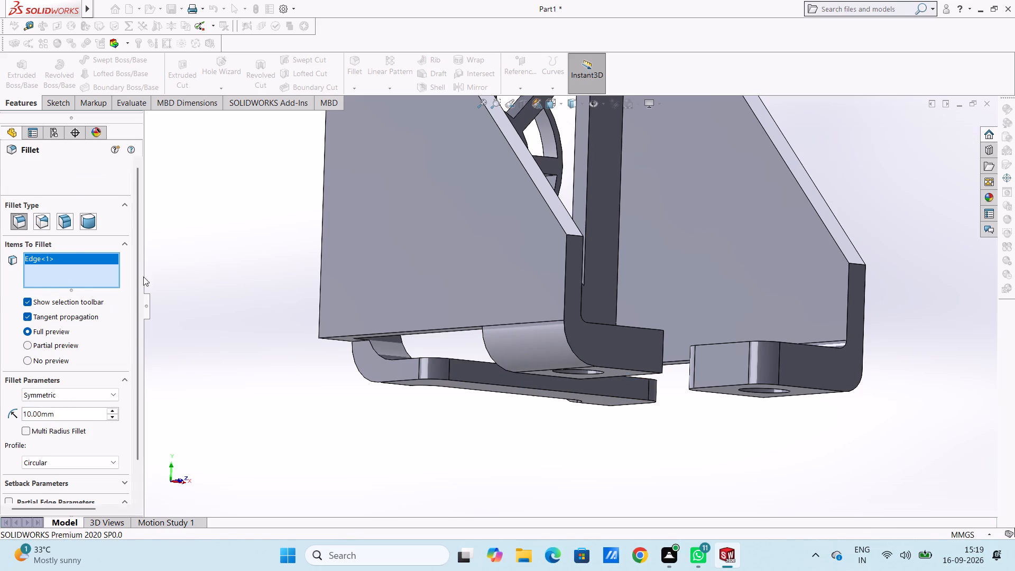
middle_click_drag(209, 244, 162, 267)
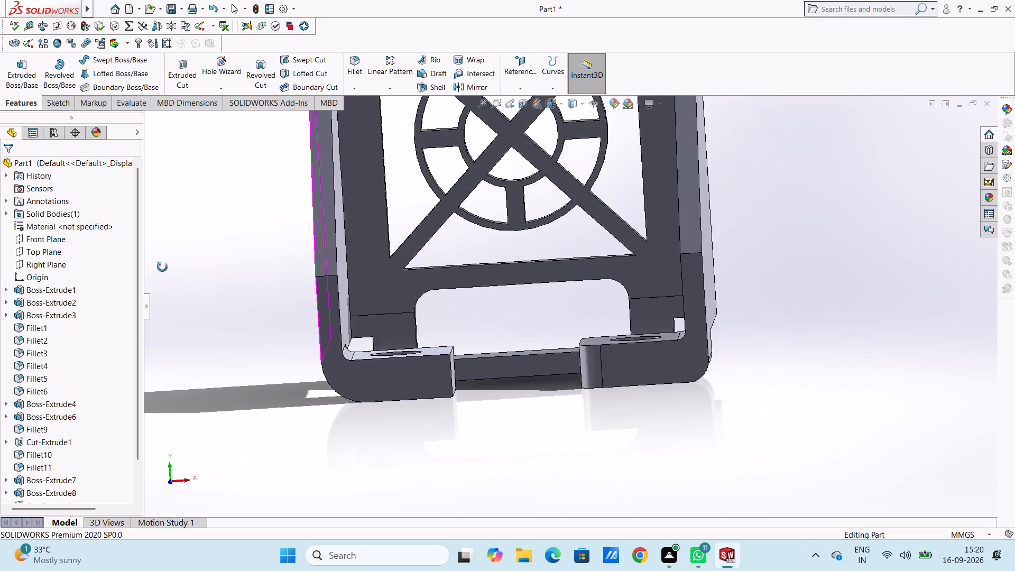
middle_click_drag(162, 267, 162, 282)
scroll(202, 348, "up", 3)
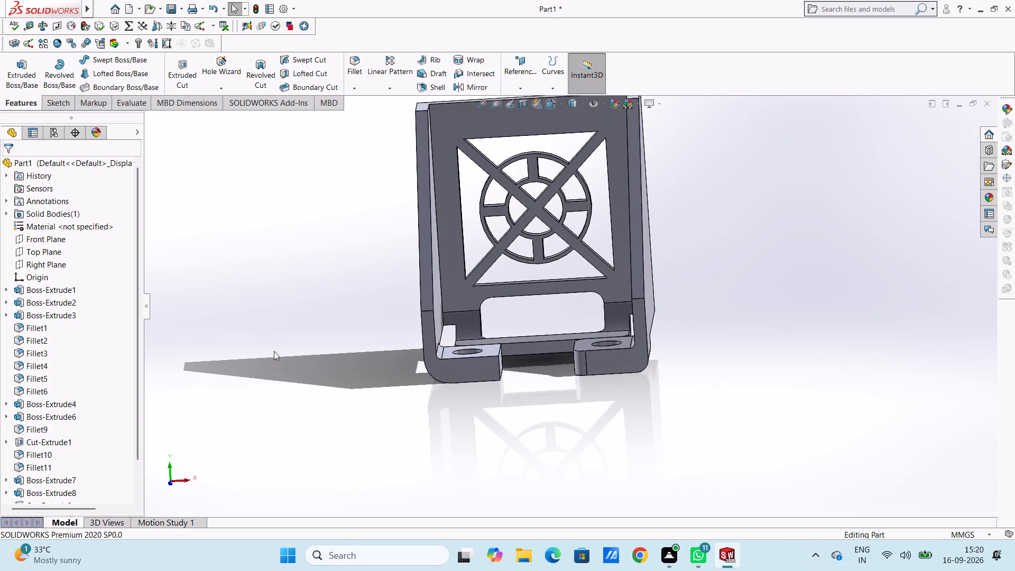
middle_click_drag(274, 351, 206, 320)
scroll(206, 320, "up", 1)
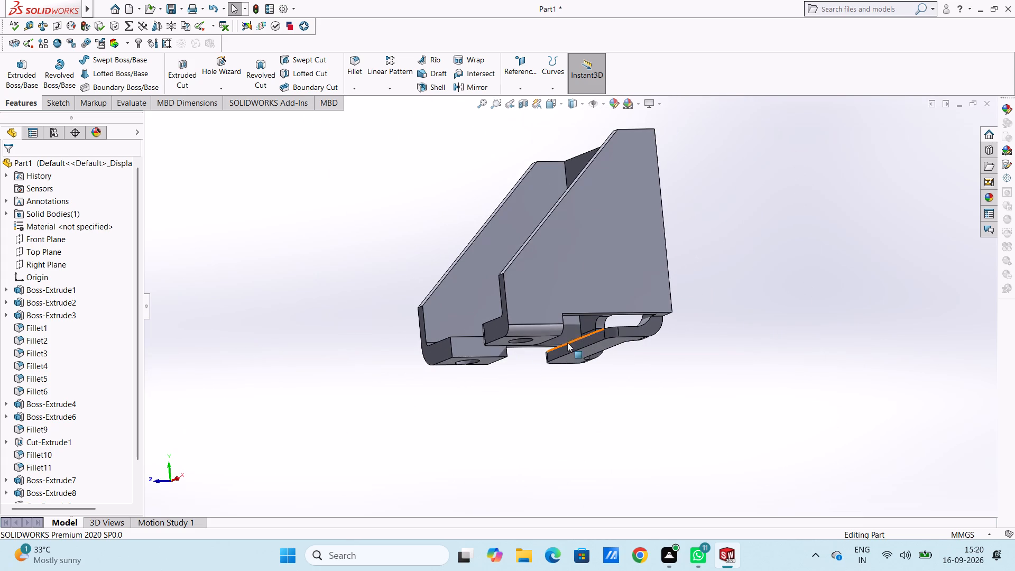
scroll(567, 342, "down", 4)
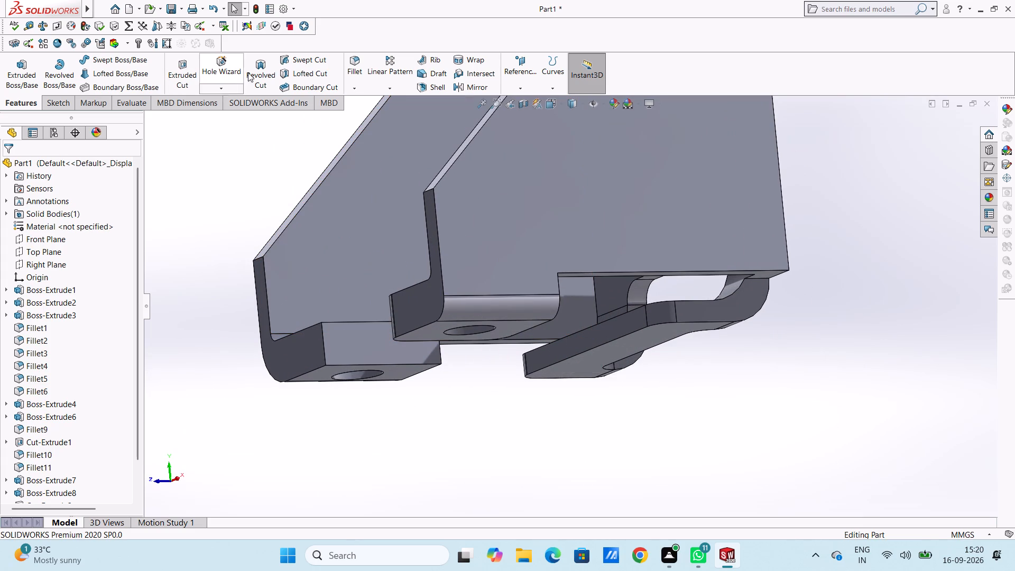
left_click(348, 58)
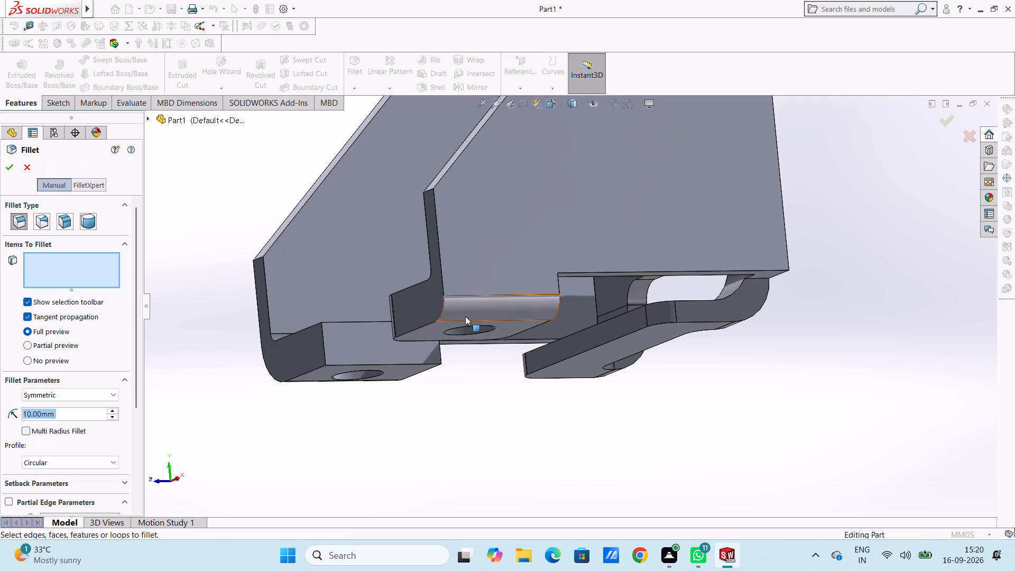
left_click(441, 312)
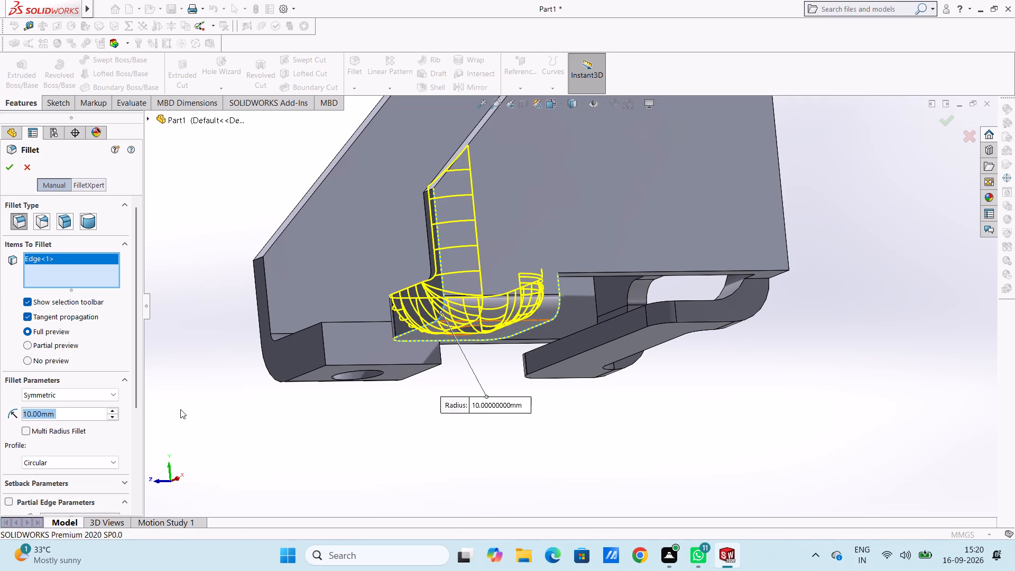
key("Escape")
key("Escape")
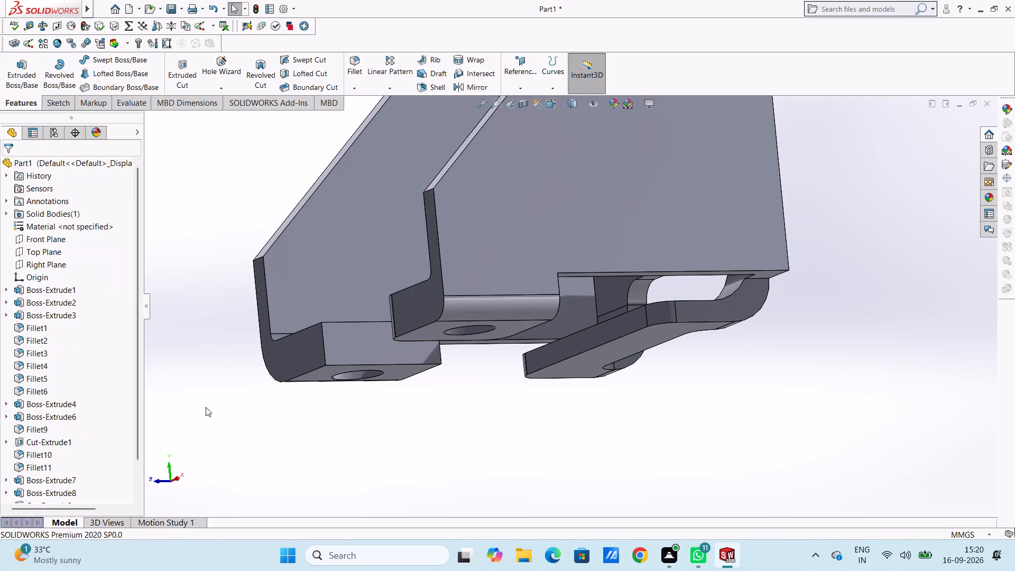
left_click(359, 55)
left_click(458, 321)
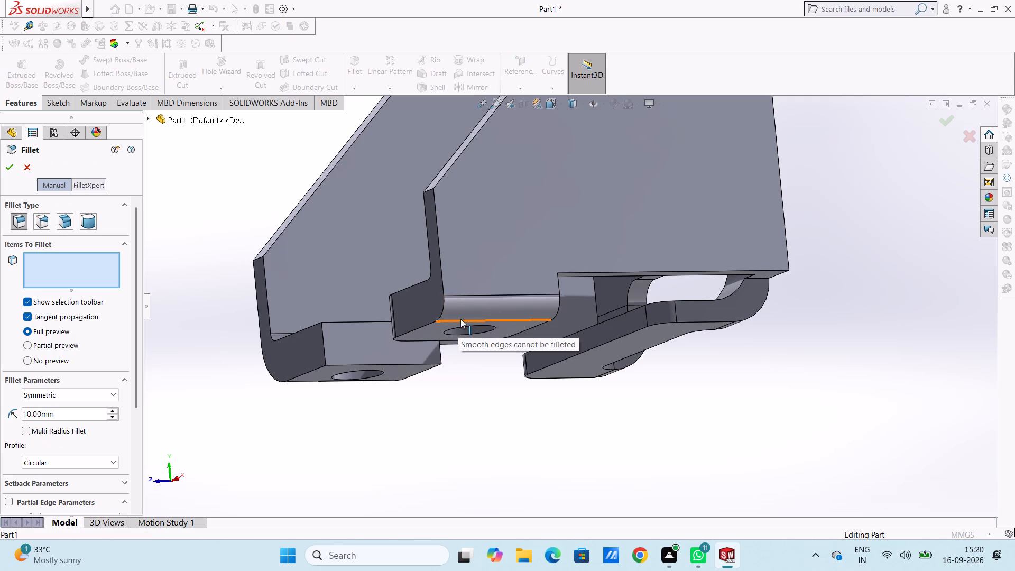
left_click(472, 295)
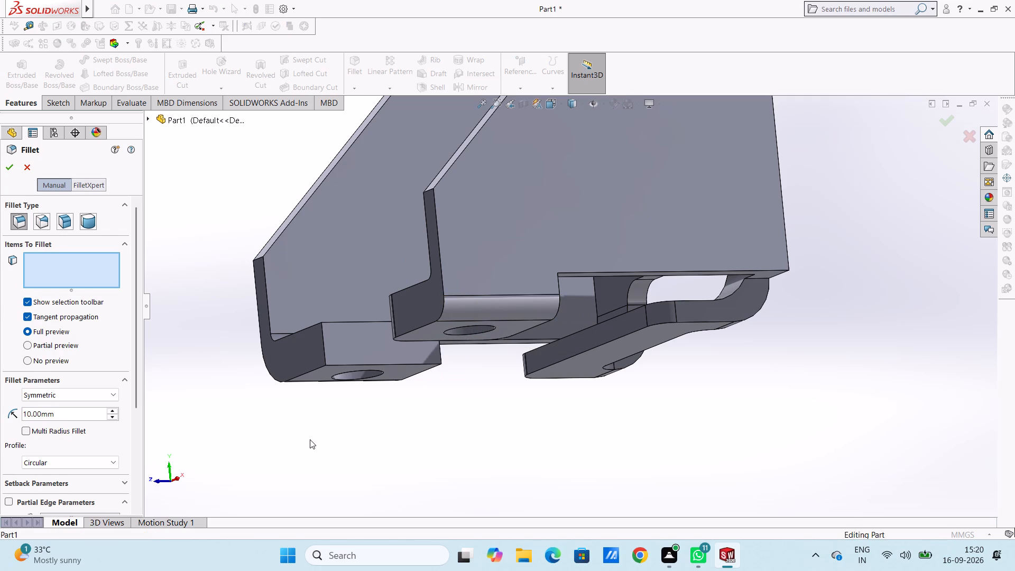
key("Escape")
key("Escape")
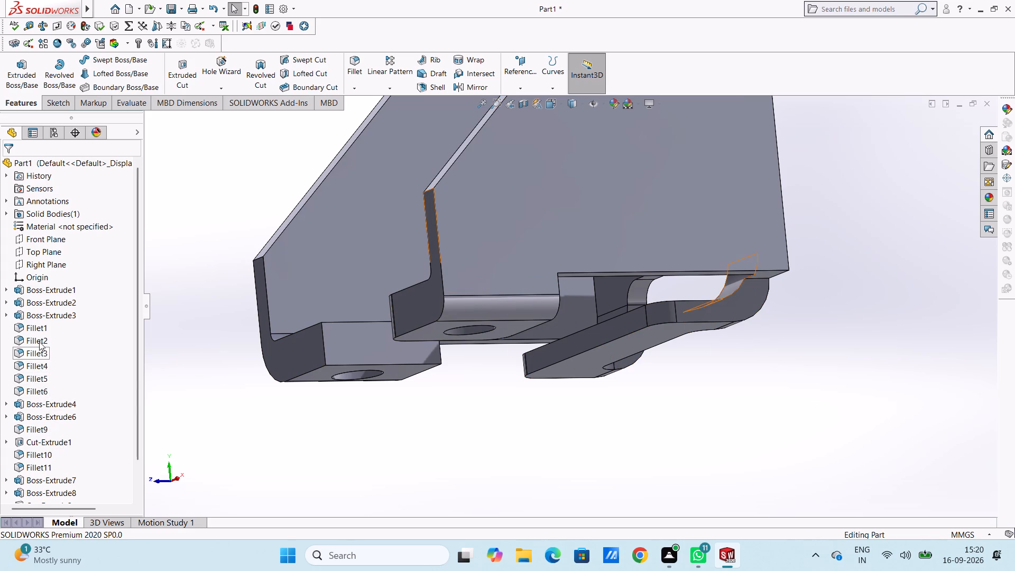
Check the radius of Fillet11 on the opposite tab's outer bottom edge, making the hidden body visible again.
left_click(45, 469)
left_click(53, 455)
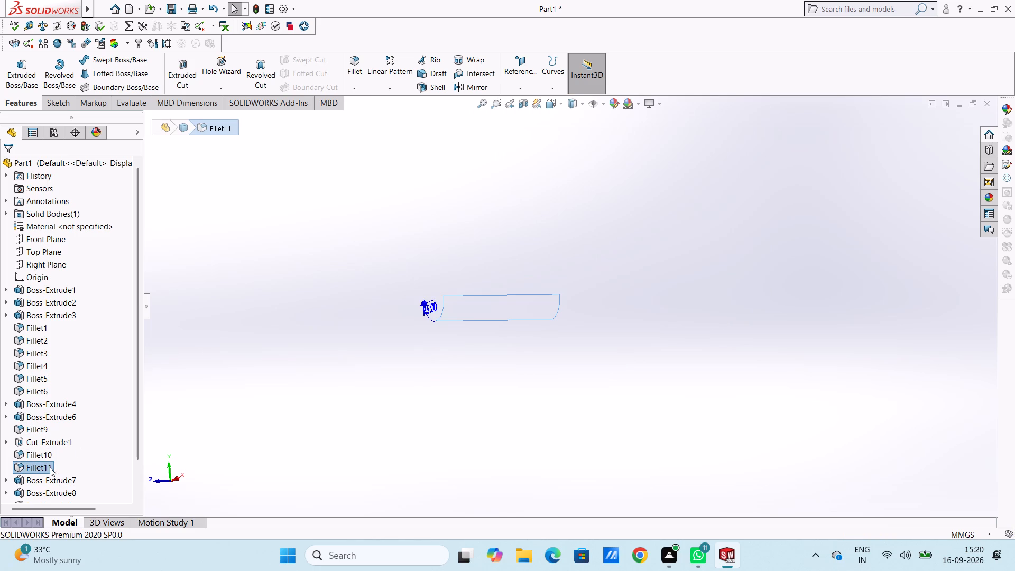
left_click(50, 467)
left_click(63, 468)
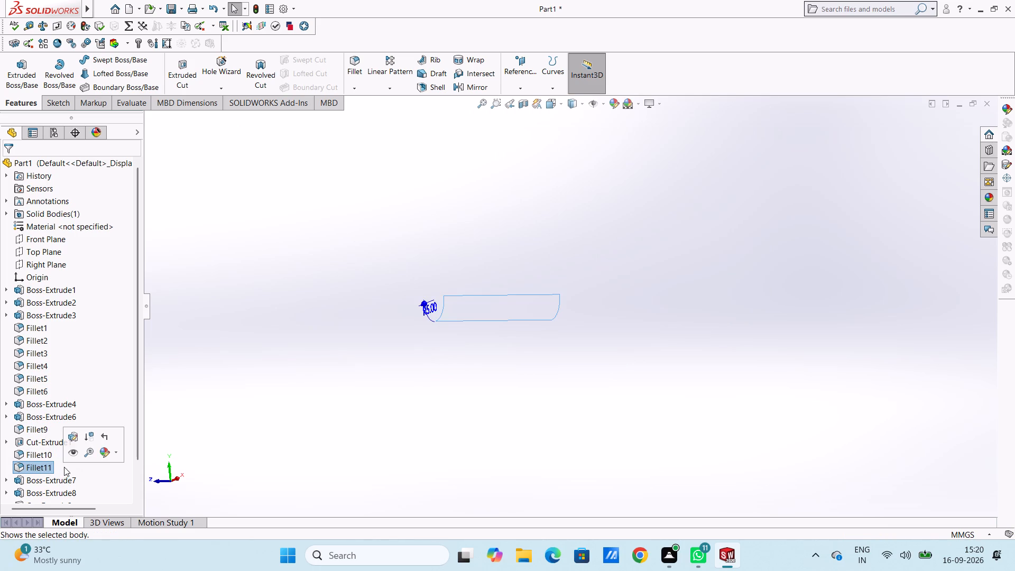
left_click(72, 453)
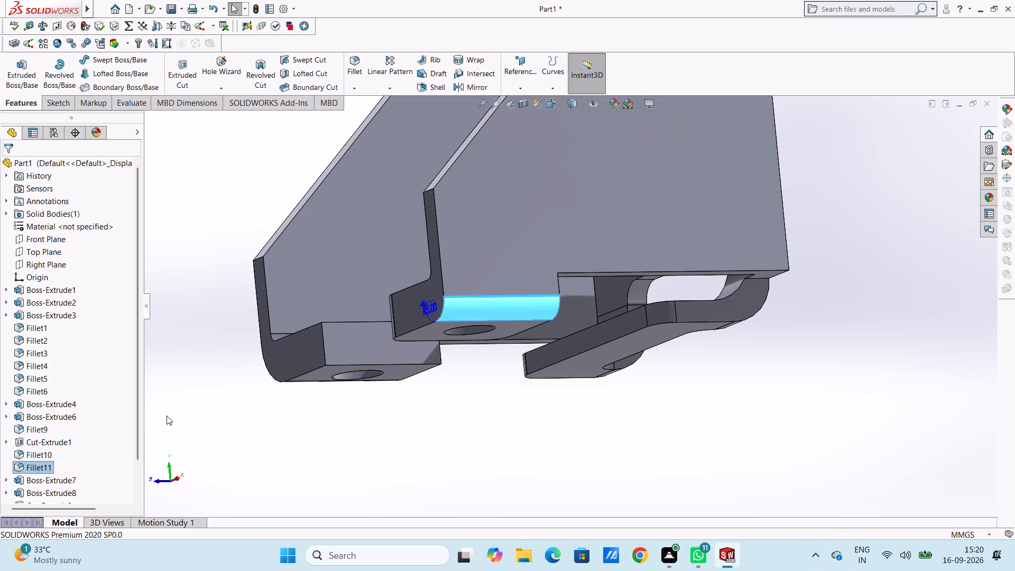
left_click(205, 401)
Examine both drilled bottom tabs from the front and at an angle to compare their outer bottom fillets.
scroll(205, 401, "up", 1)
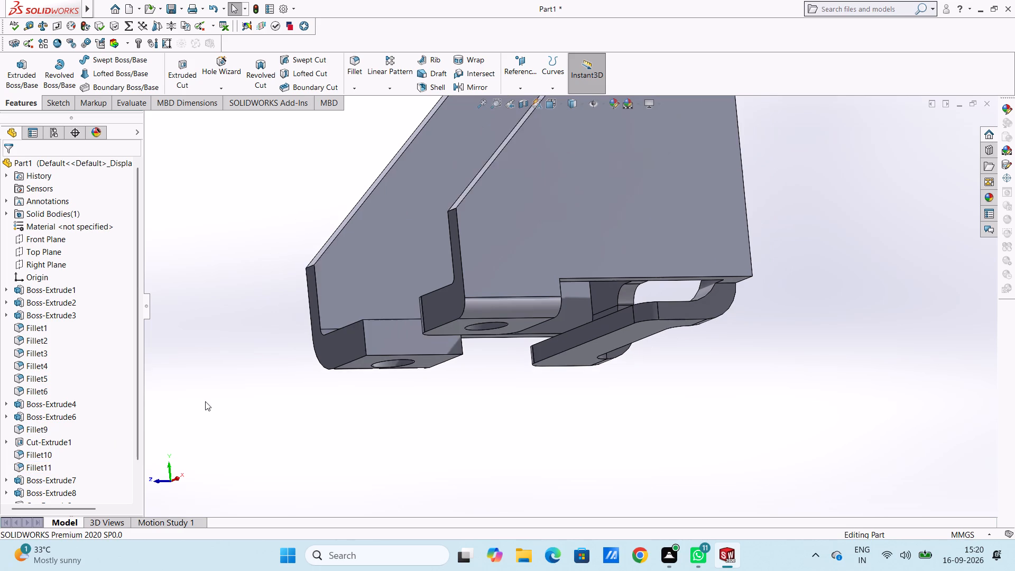
scroll(205, 401, "up", 1)
key("ctrl+1")
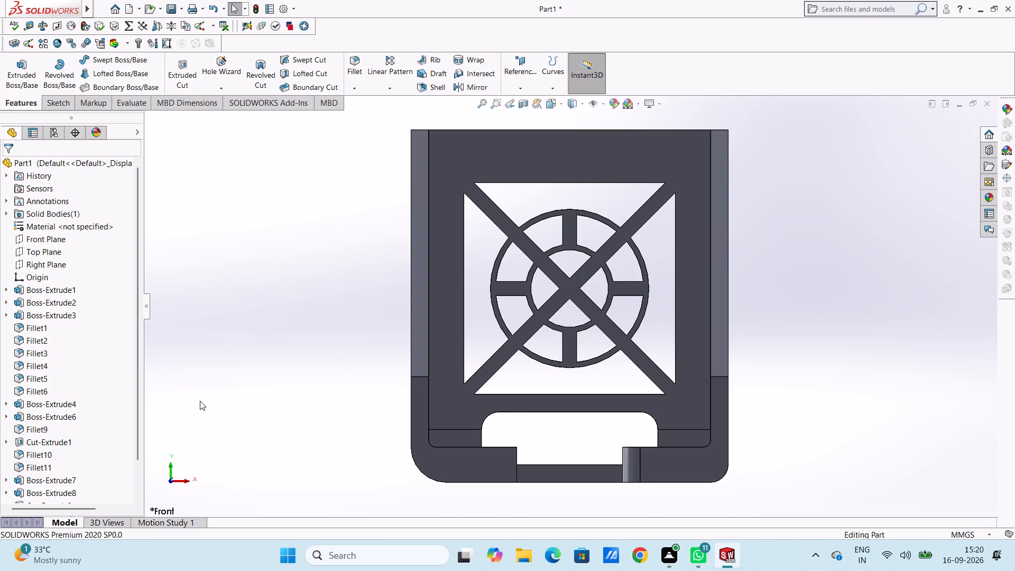
scroll(200, 401, "up", 2)
middle_click_drag(342, 439, 256, 449)
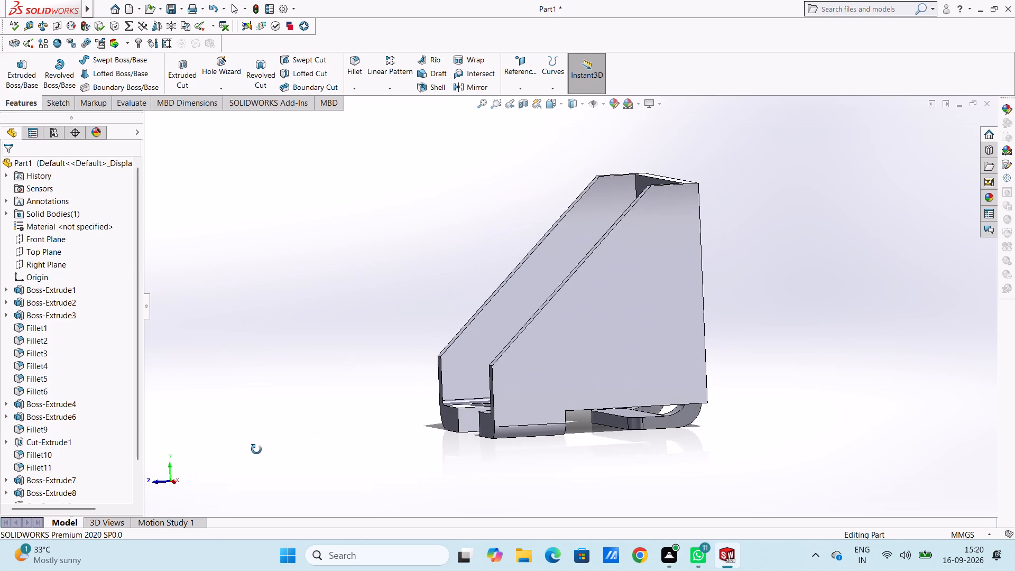
middle_click_drag(256, 449, 370, 509)
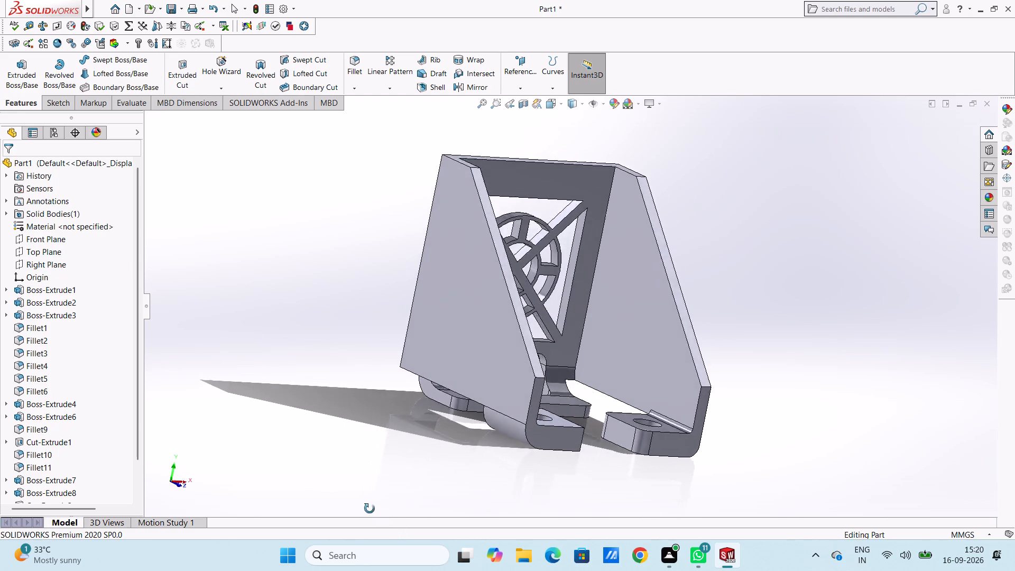
middle_click_drag(370, 509, 313, 499)
scroll(553, 450, "down", 1)
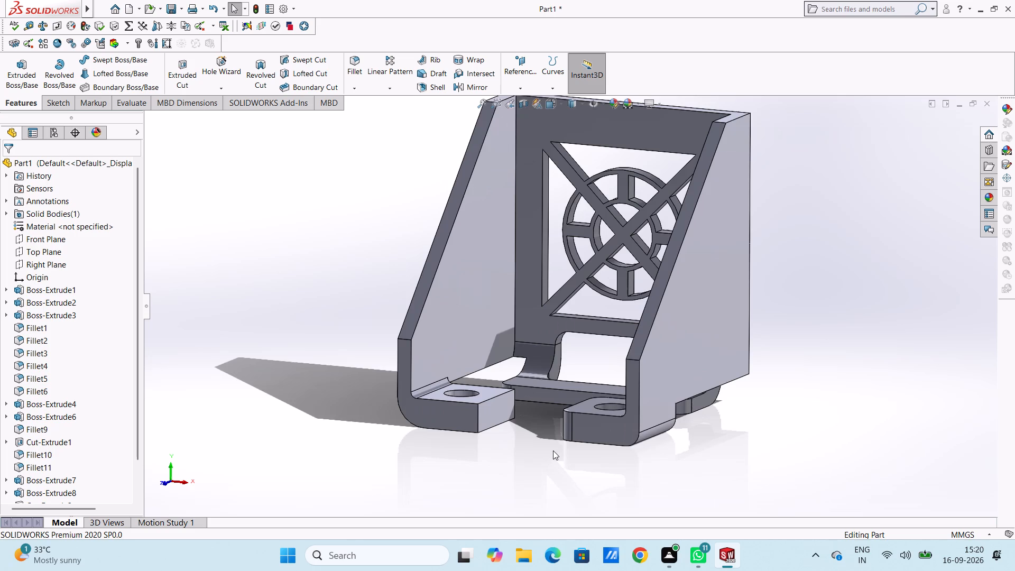
scroll(546, 445, "down", 2)
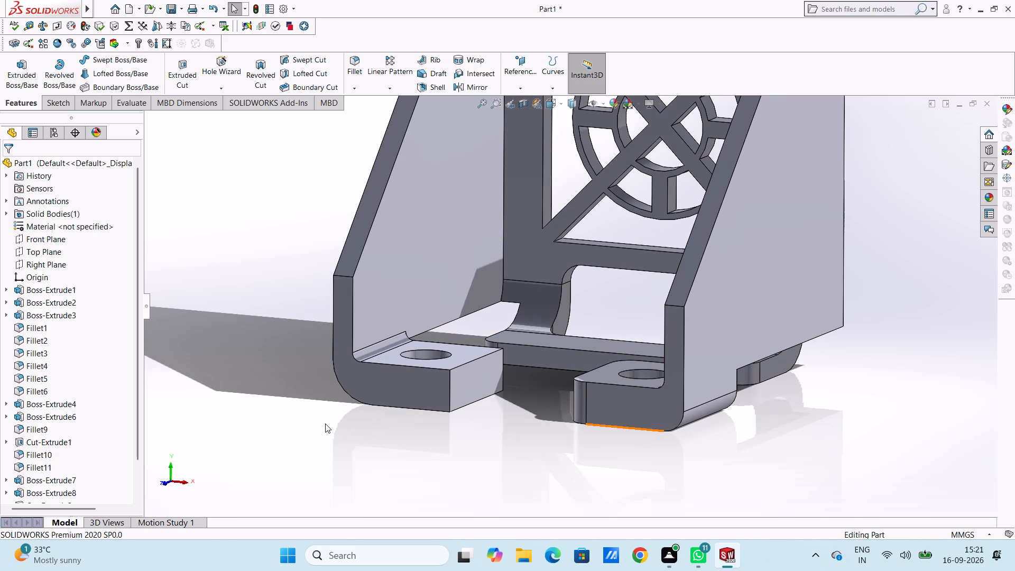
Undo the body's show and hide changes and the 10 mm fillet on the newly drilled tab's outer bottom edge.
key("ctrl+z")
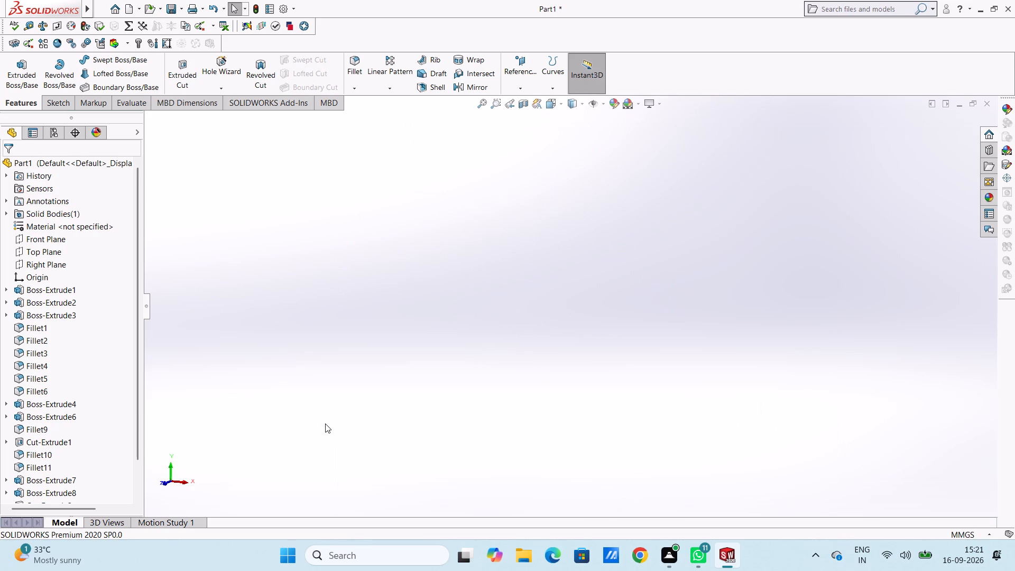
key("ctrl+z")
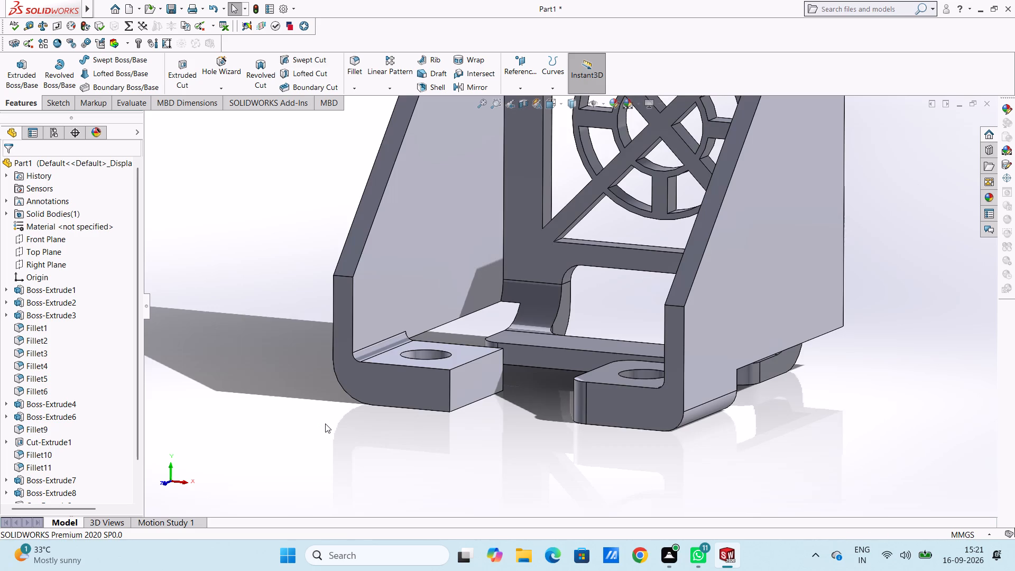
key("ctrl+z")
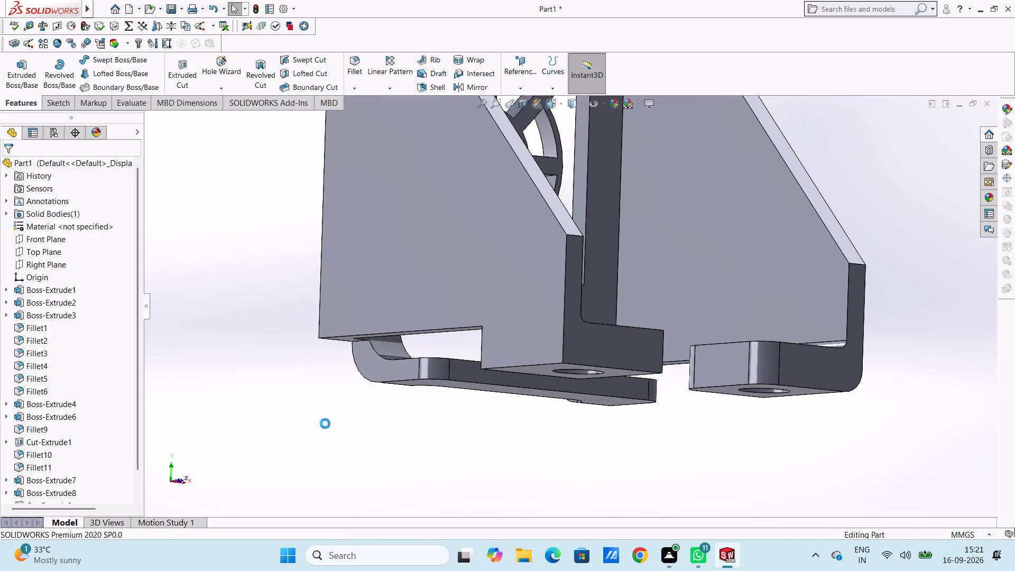
Fillet the outer bottom edge where the newly drilled tab meets the sloped side wall with a 5 mm radius.
left_click(350, 54)
left_click(546, 364)
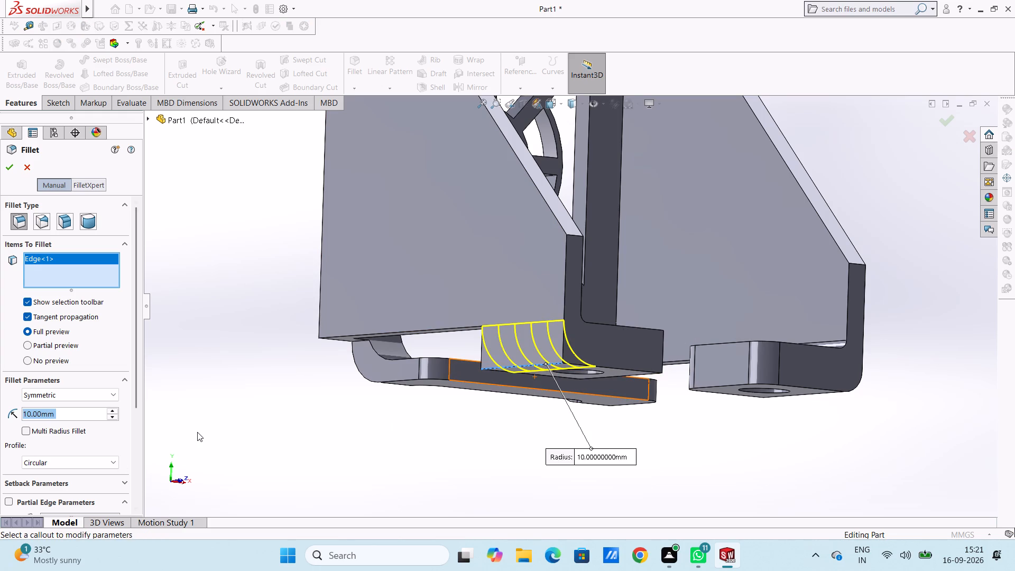
key("5")
key("Return")
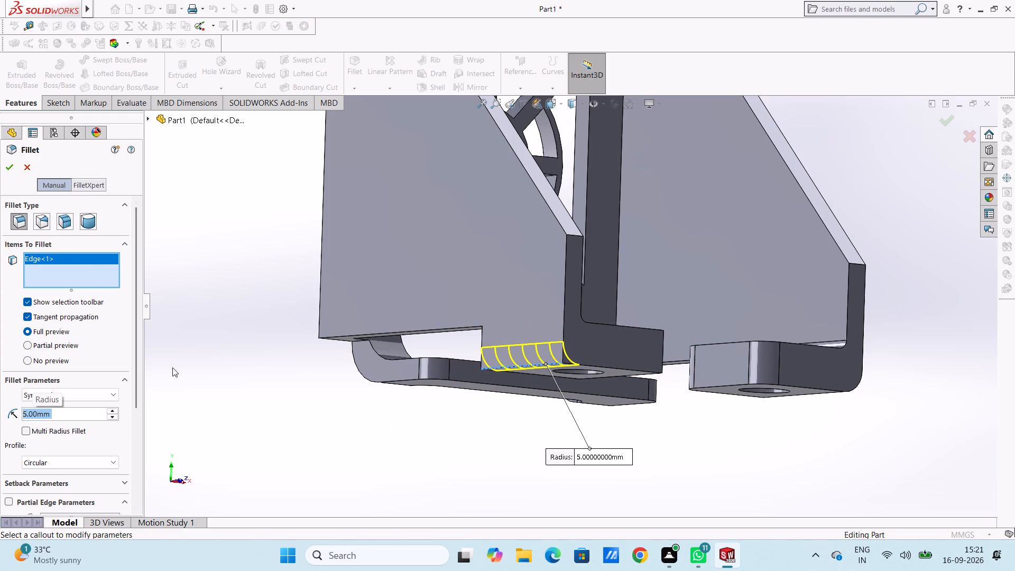
left_click(6, 170)
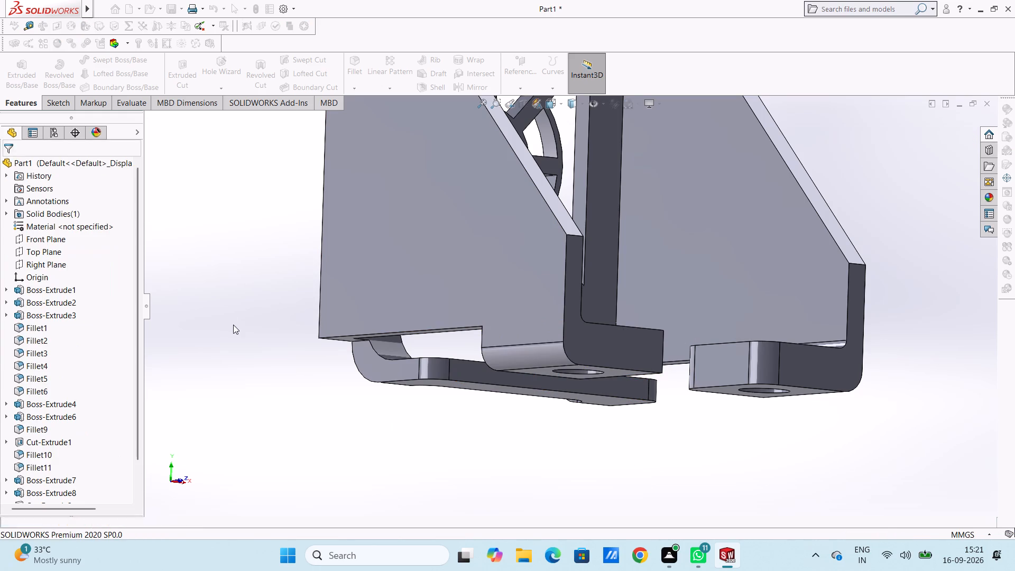
left_click(233, 325)
Fillet the two vertical corner edges at the free end of the newly drilled tab with a 5 mm radius.
middle_click_drag(320, 437, 255, 450)
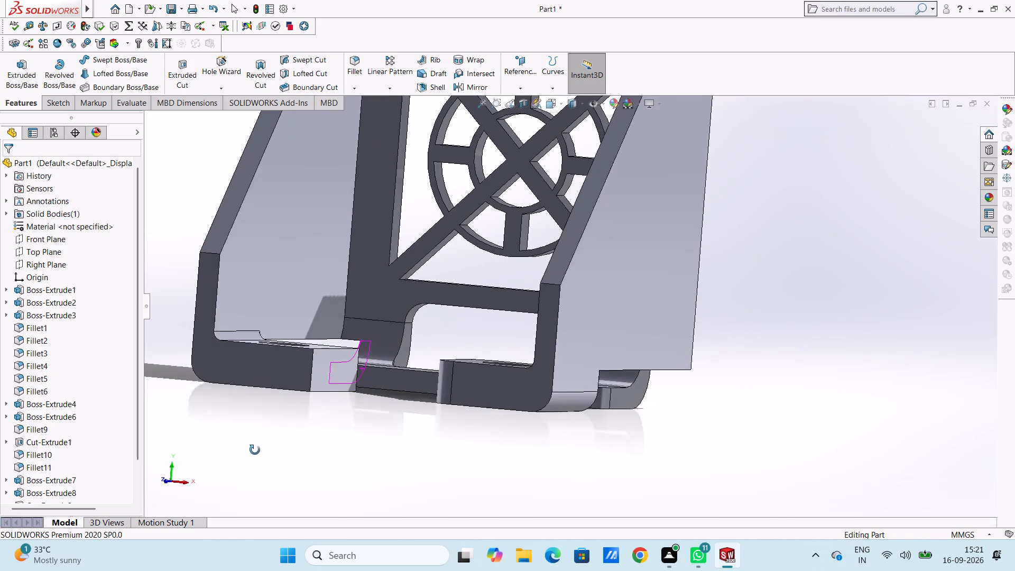
middle_click_drag(255, 450, 255, 450)
left_click(352, 66)
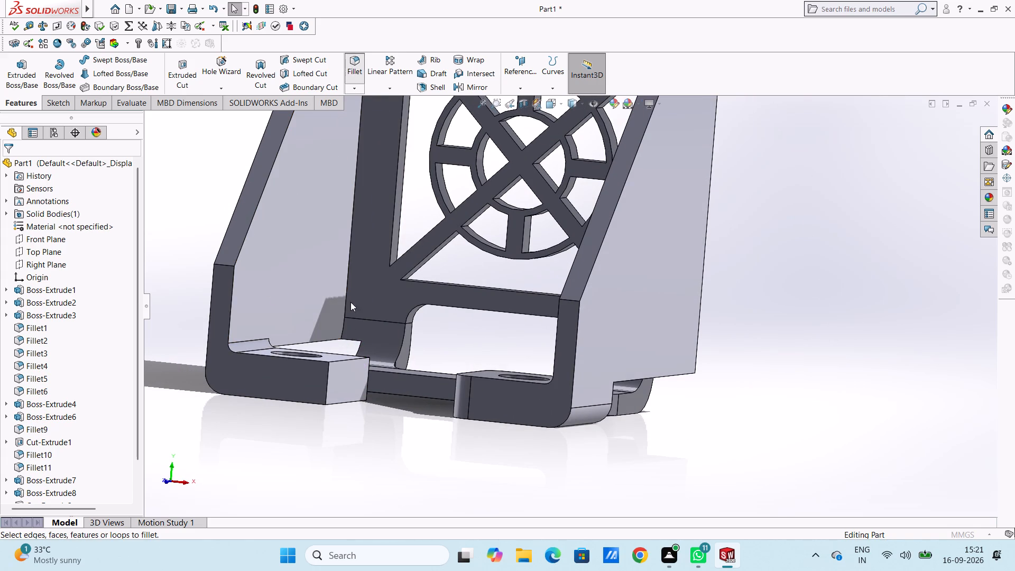
left_click(328, 384)
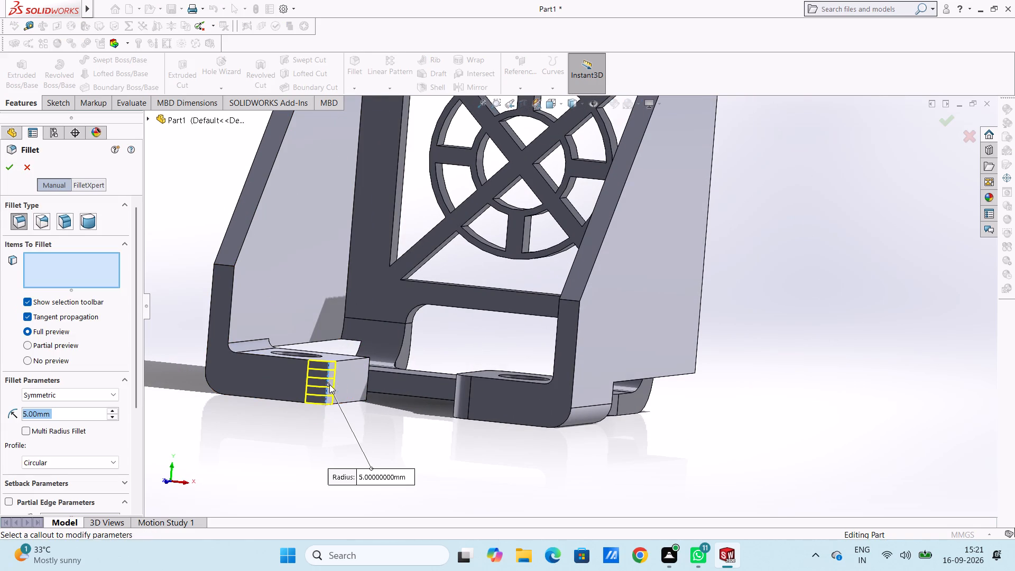
middle_click_drag(391, 401, 368, 435)
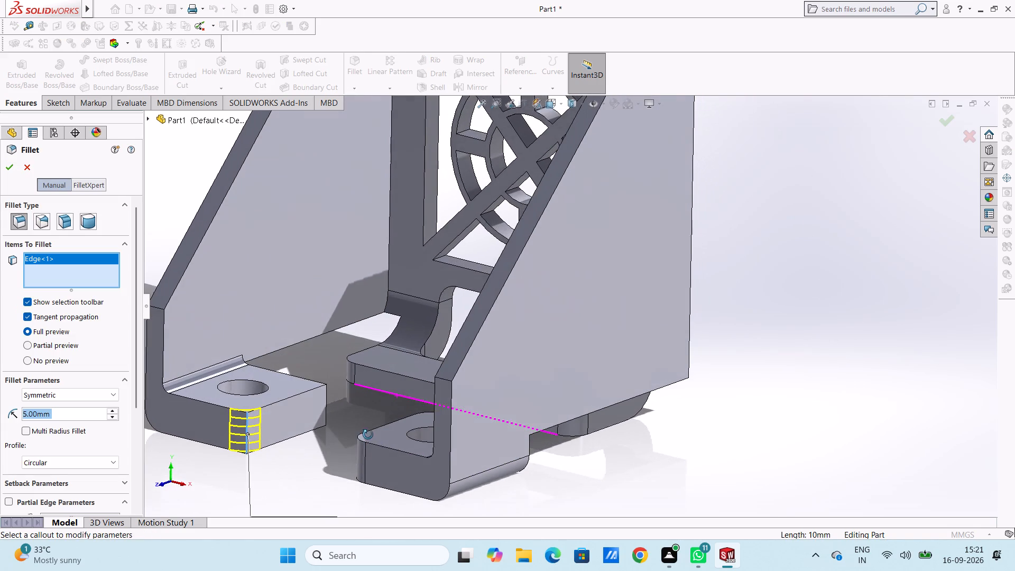
middle_click_drag(368, 435, 368, 435)
left_click(325, 402)
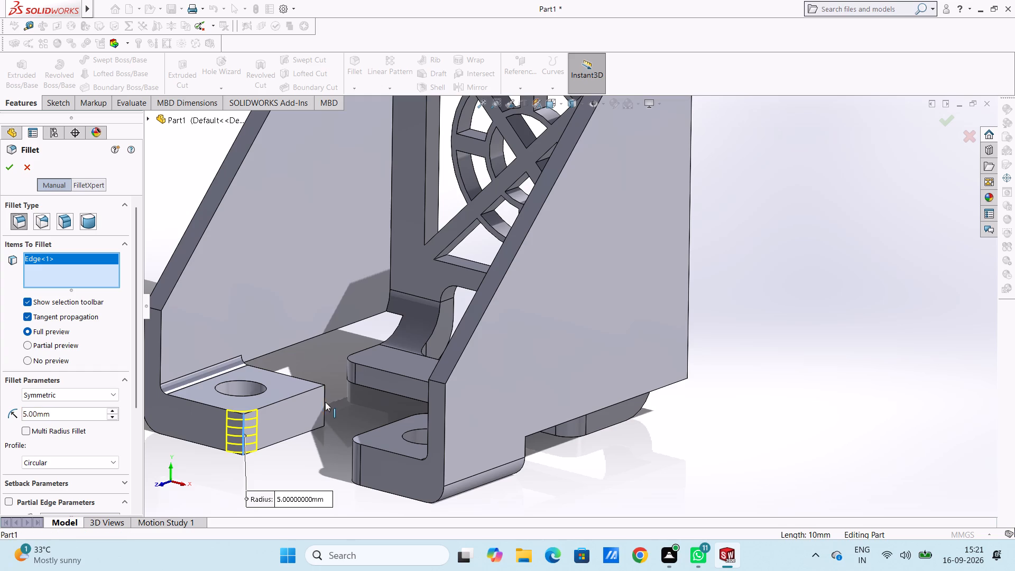
left_click(8, 170)
left_click(161, 181)
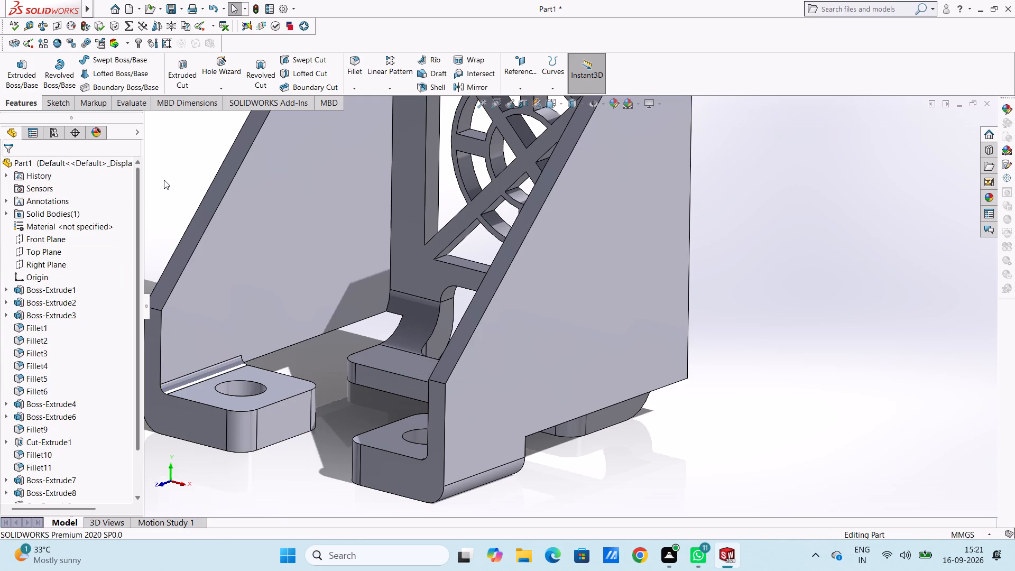
Fillet the two vertical outer edges where the back plate meets the side walls with a 3 mm radius.
scroll(189, 177, "up", 3)
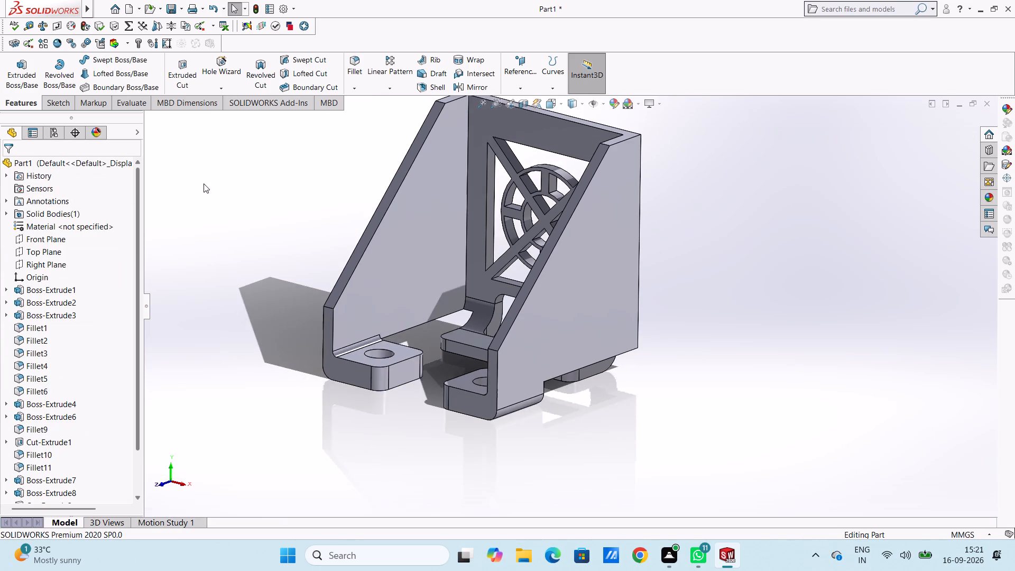
middle_click_drag(209, 190, 172, 274)
scroll(183, 264, "up", 3)
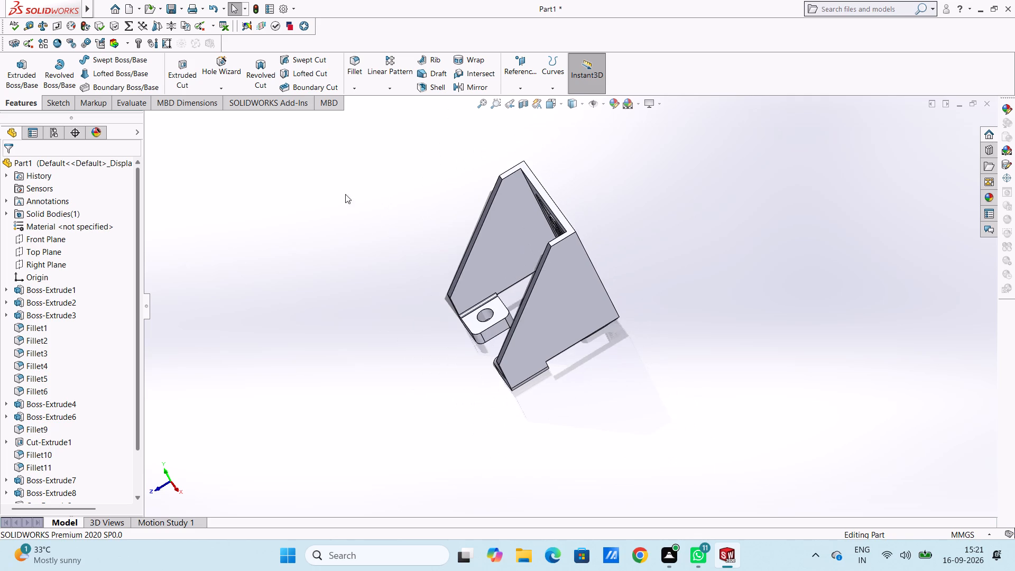
middle_click_drag(402, 174, 457, 192)
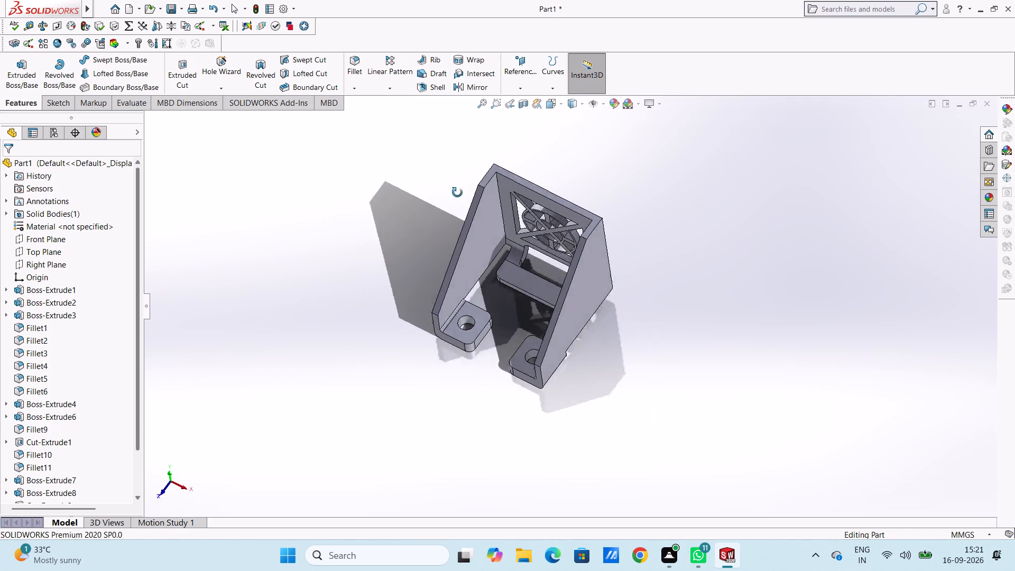
middle_click_drag(457, 192, 438, 169)
scroll(536, 154, "down", 4)
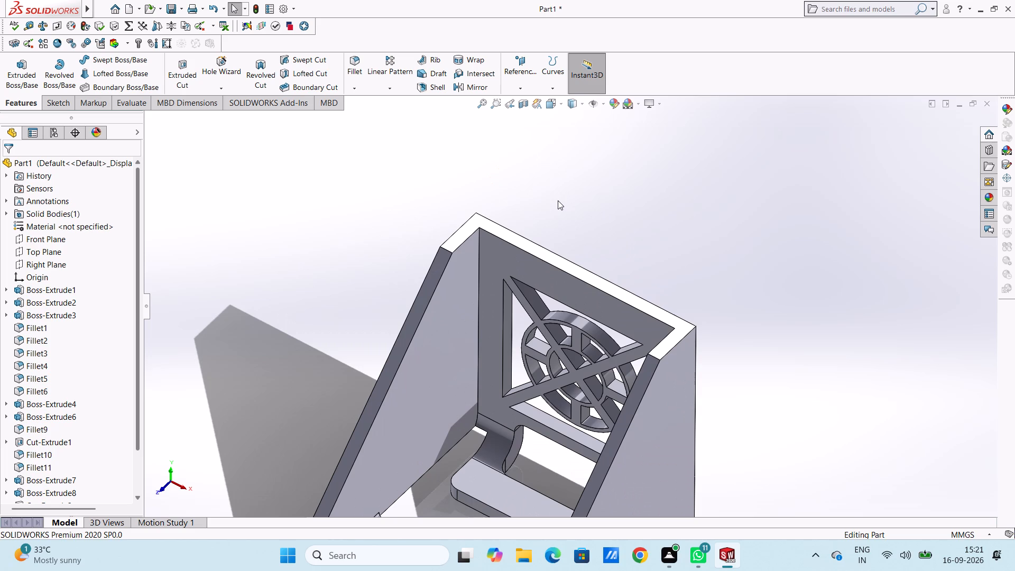
left_click(355, 59)
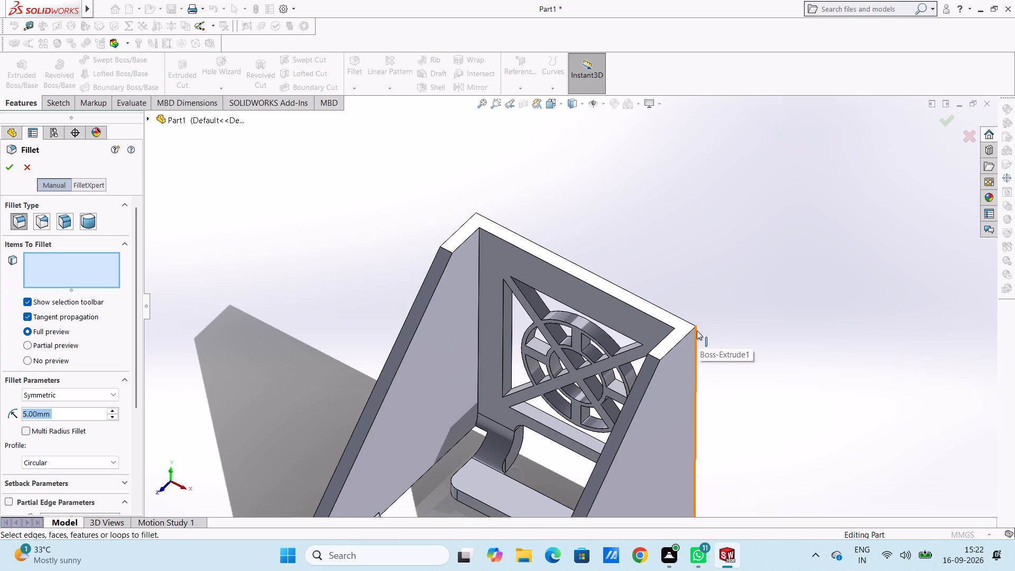
left_click(697, 330)
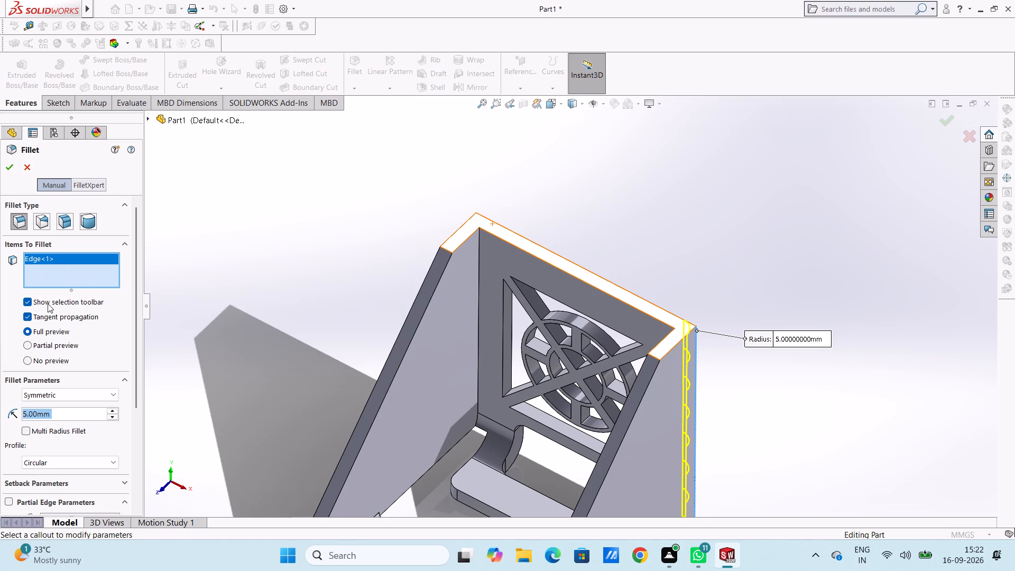
key("3")
key("Return")
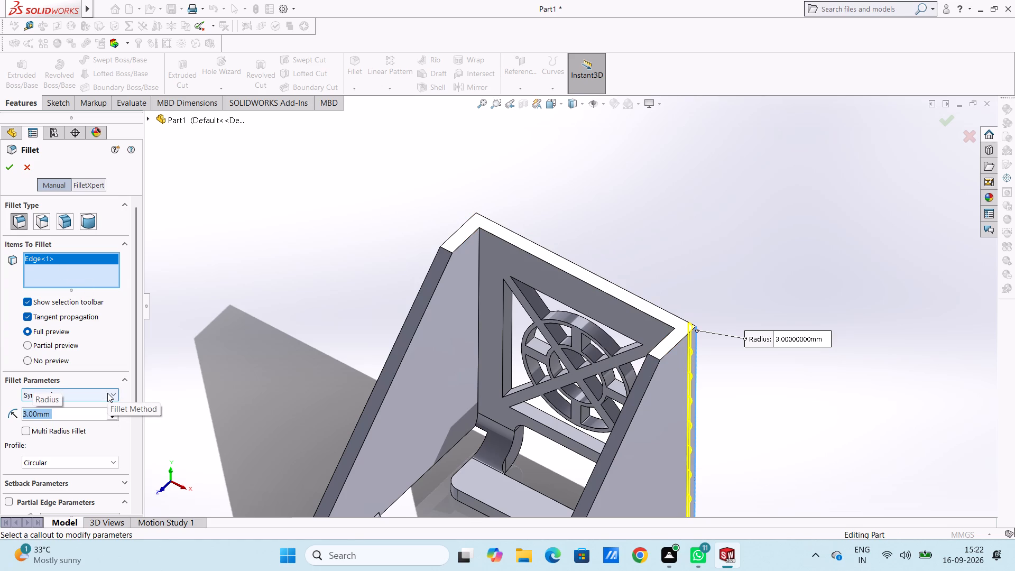
left_click(477, 215)
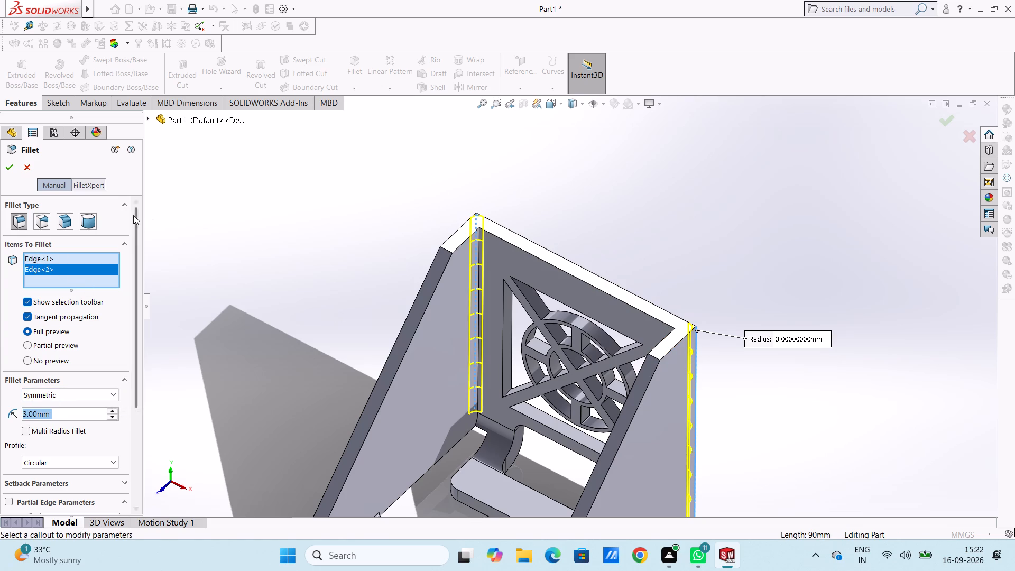
left_click(5, 173)
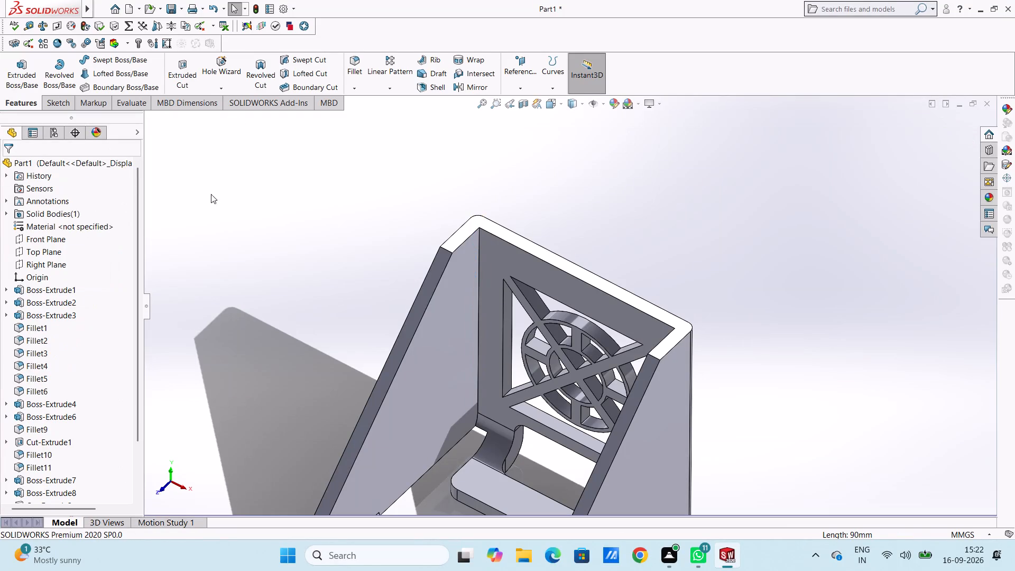
Fillet the three inner top edges of the back plate and both side walls with a 3 mm radius.
middle_click_drag(264, 184, 271, 267)
middle_click(271, 267)
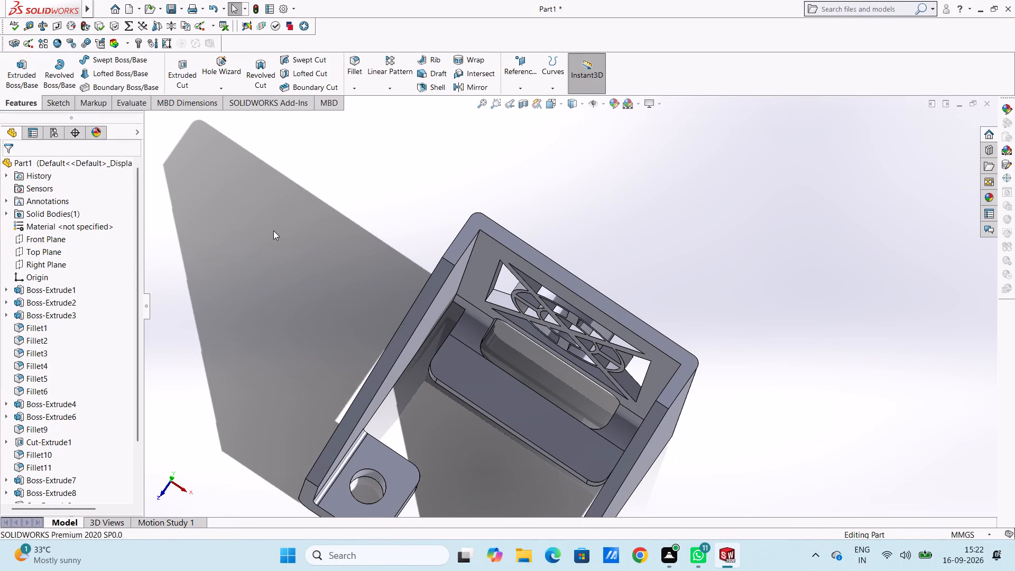
left_click(351, 60)
left_click(482, 231)
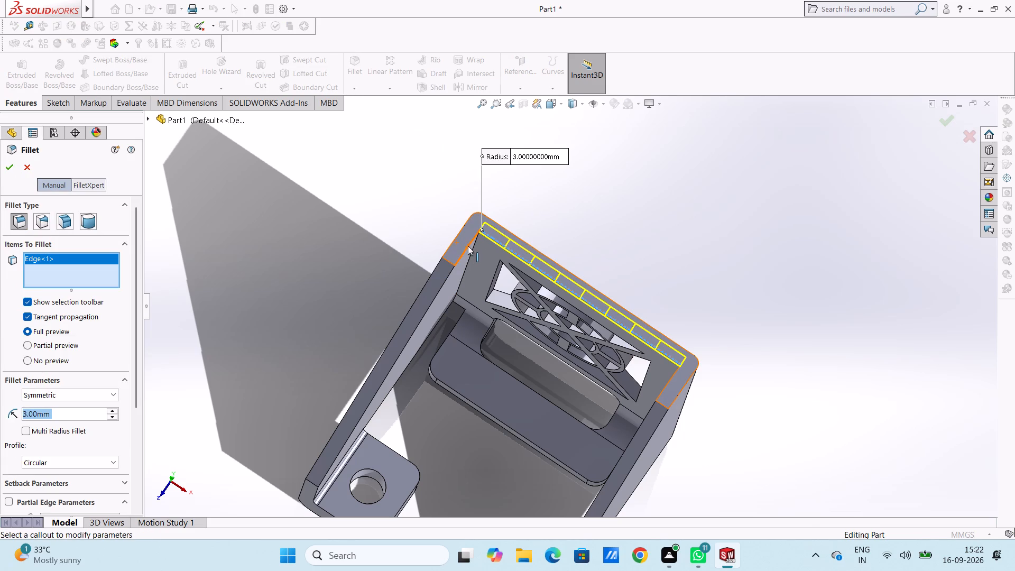
left_click(468, 246)
left_click(455, 237)
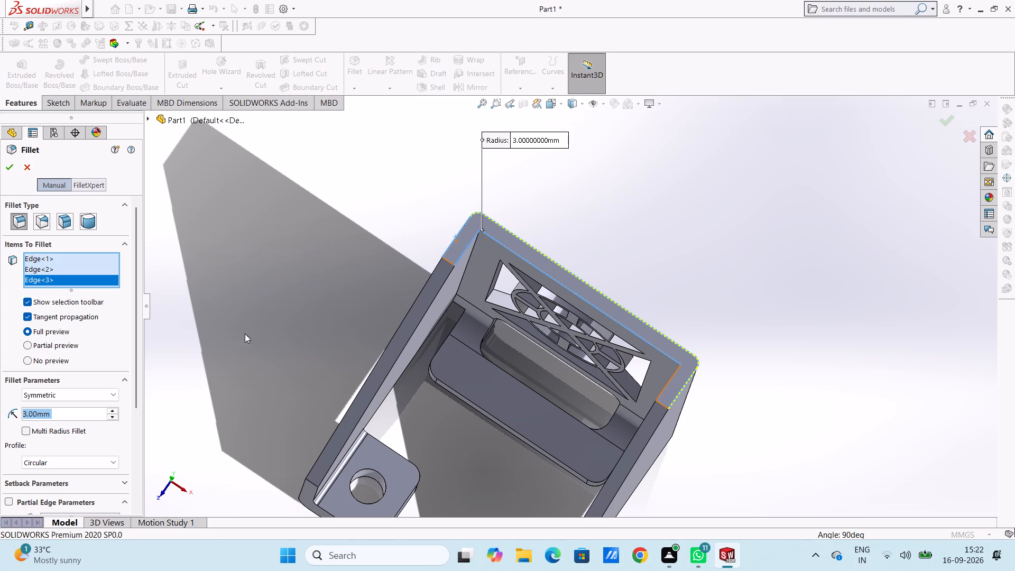
left_click(55, 279)
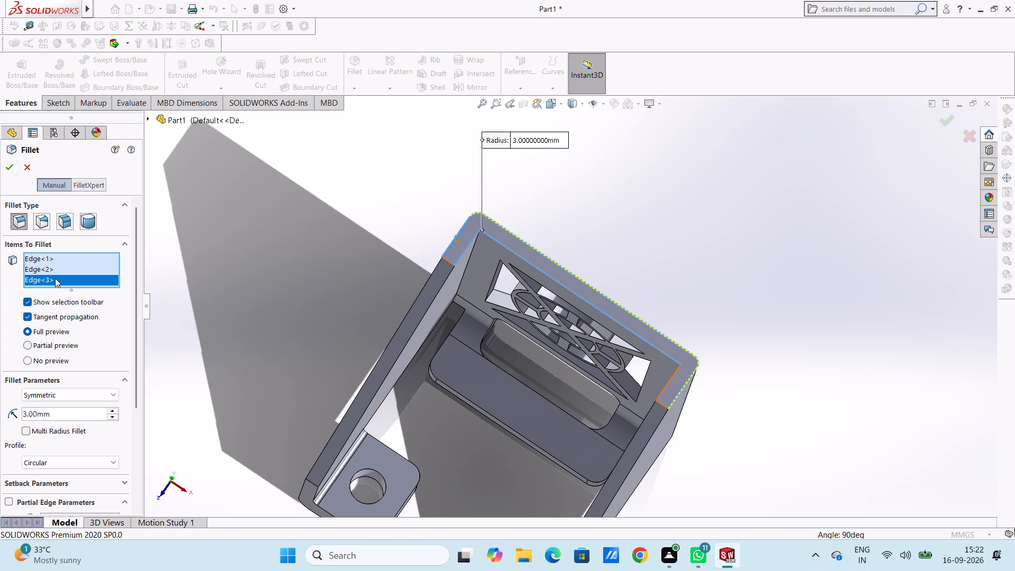
left_click(58, 282)
left_click(58, 282)
left_click(459, 232)
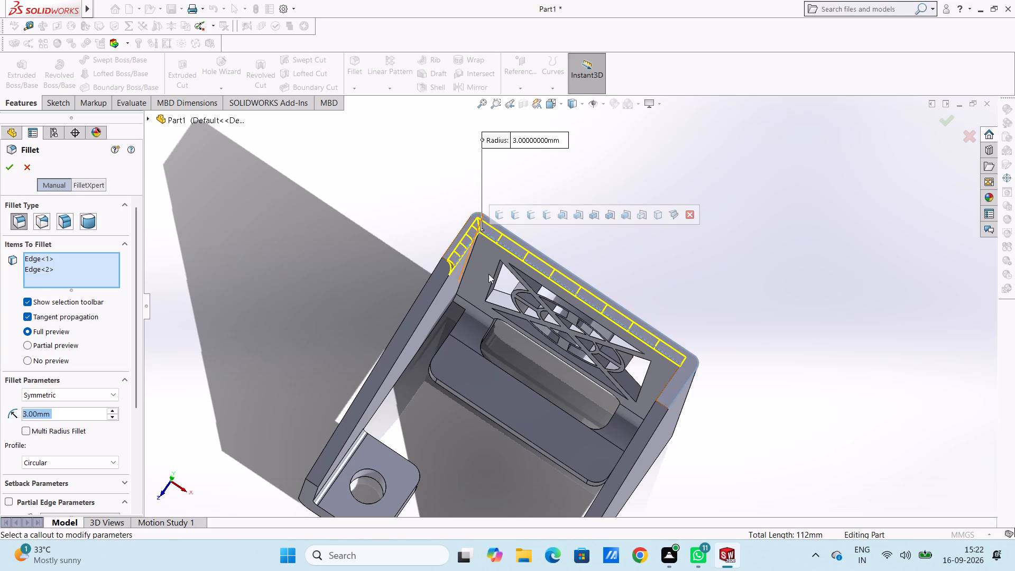
left_click(667, 384)
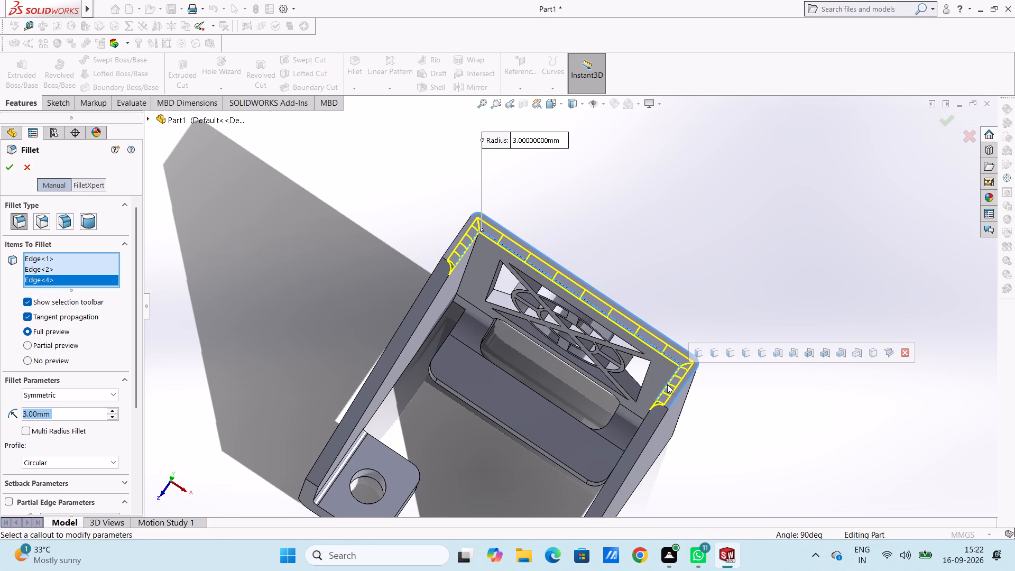
left_click(8, 171)
Fillet the inner sloped edges of both side walls with a 3 mm radius.
middle_click_drag(291, 252, 270, 257)
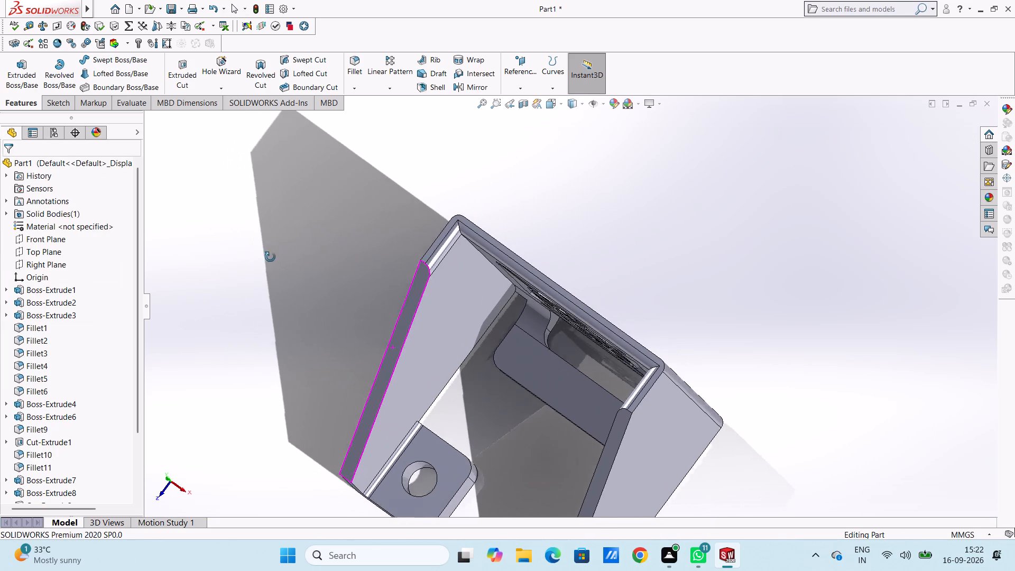
middle_click_drag(270, 257, 269, 255)
scroll(269, 257, "up", 2)
scroll(376, 311, "down", 2)
left_click(351, 63)
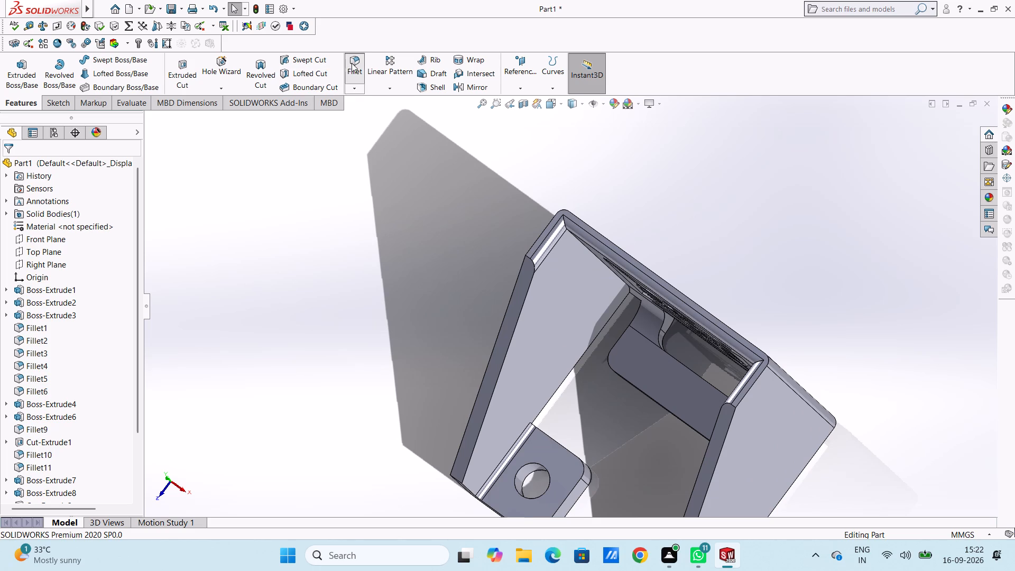
left_click(511, 341)
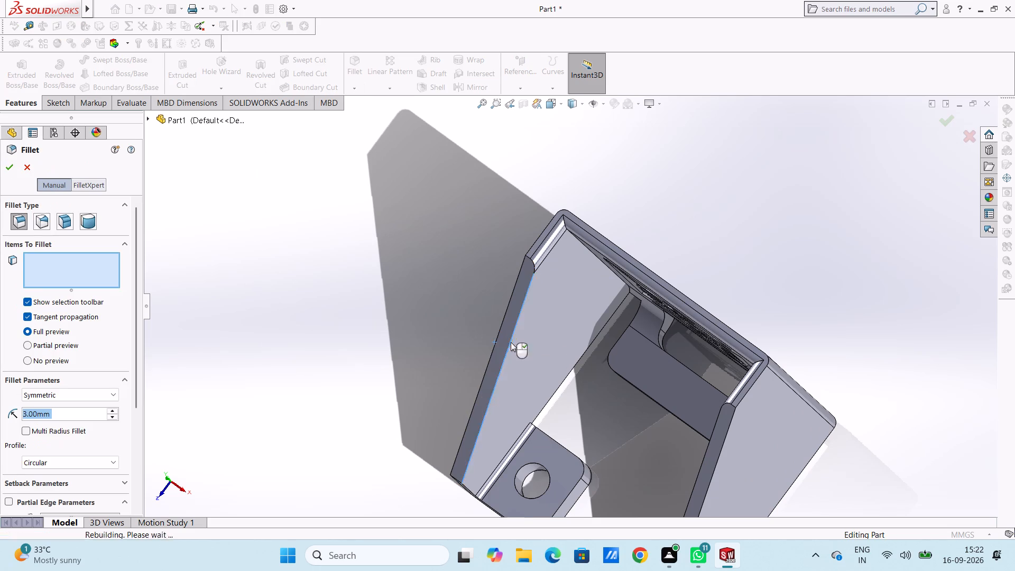
left_click(696, 478)
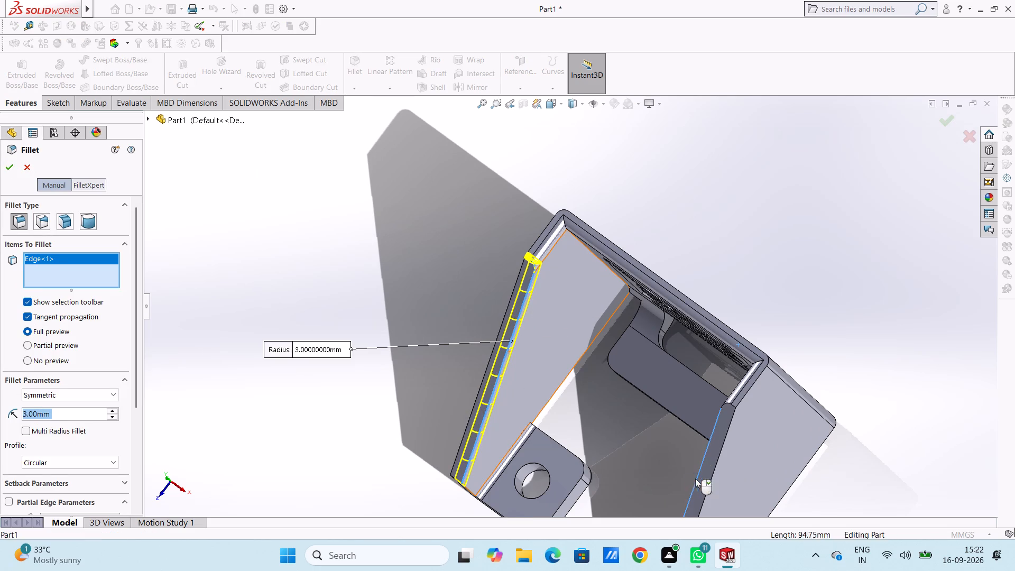
left_click(4, 170)
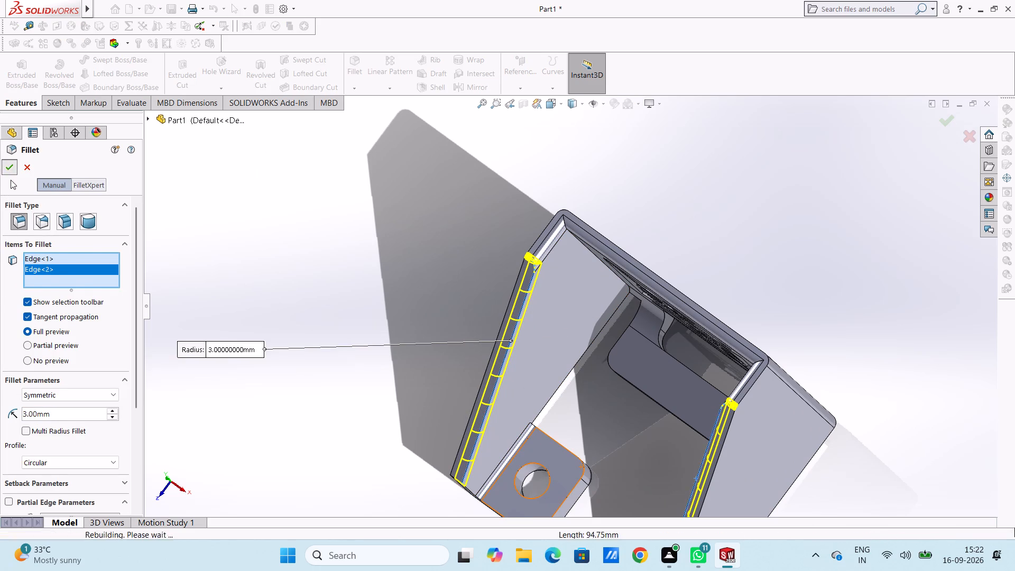
Fillet the continuous outer edge along both sloped side walls and around the top with a 2 mm radius.
scroll(308, 266, "up", 3)
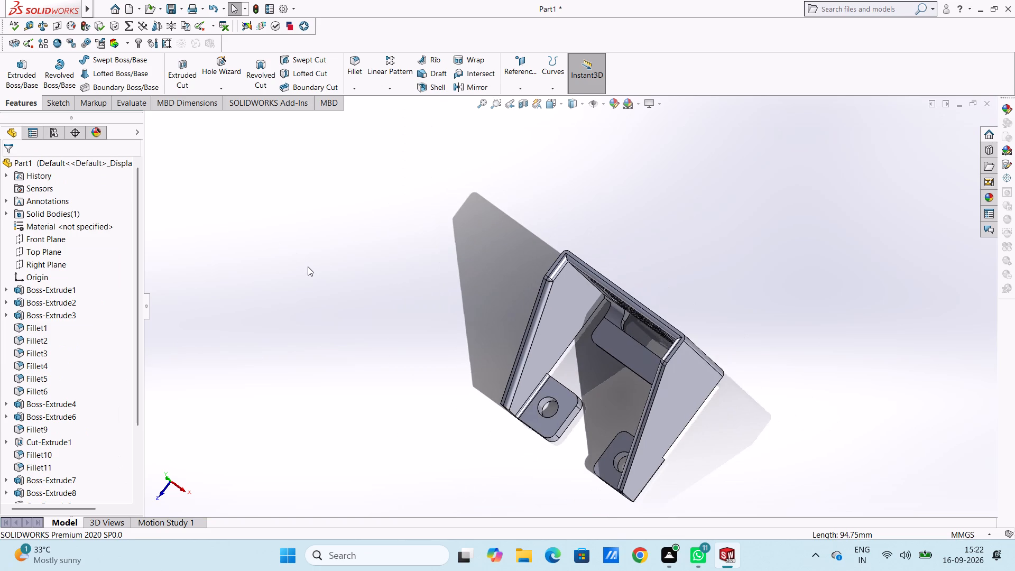
middle_click_drag(308, 266, 337, 263)
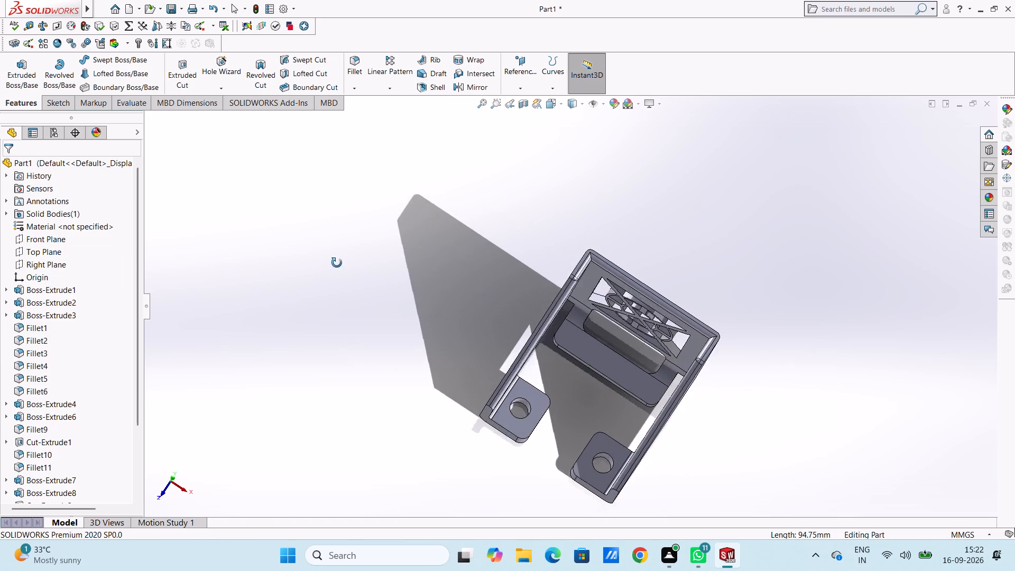
middle_click_drag(337, 263, 365, 258)
scroll(641, 349, "down", 2)
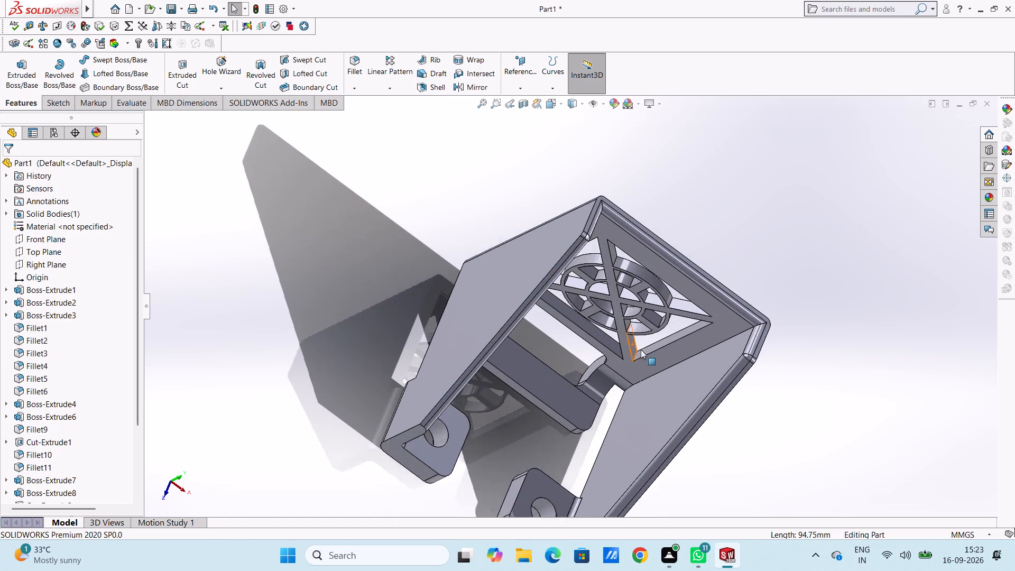
scroll(641, 349, "down", 1)
left_click(351, 59)
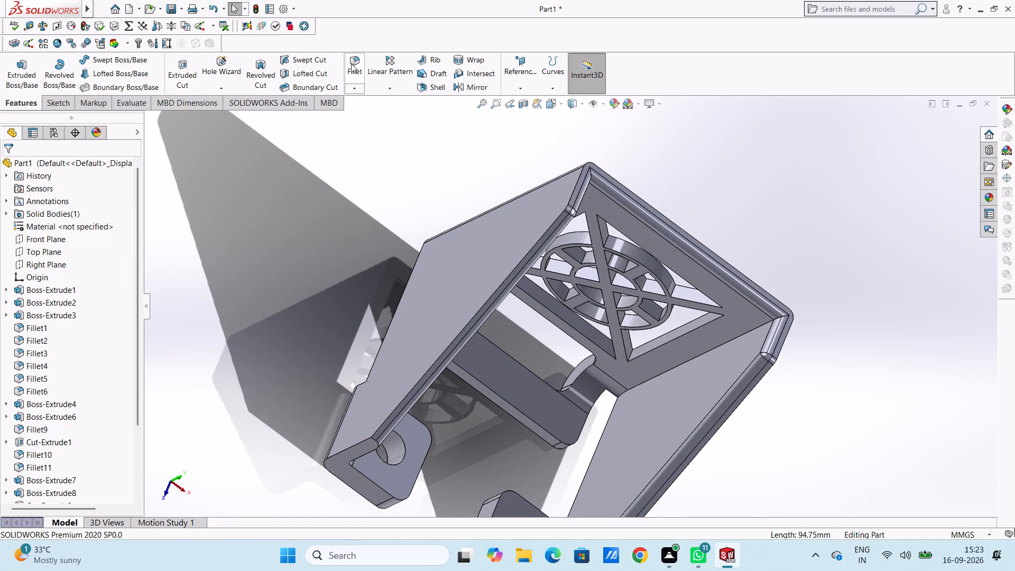
left_click(541, 240)
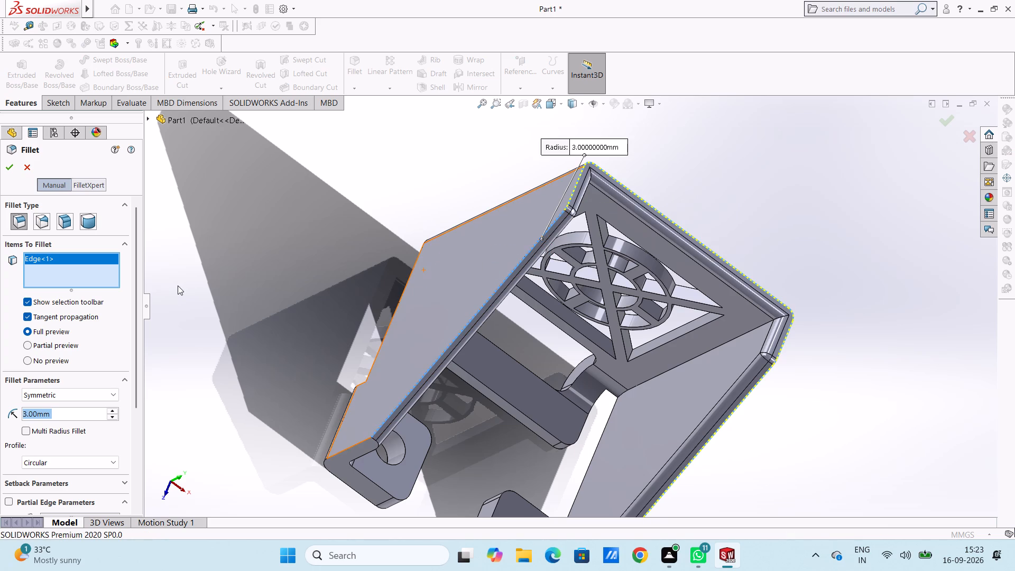
key("2")
key("Return")
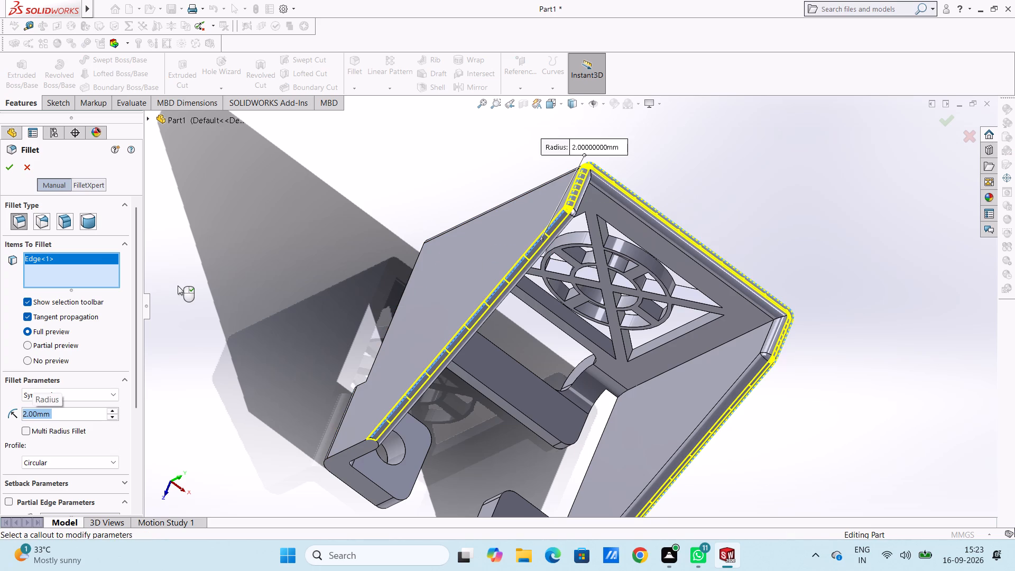
left_click(7, 170)
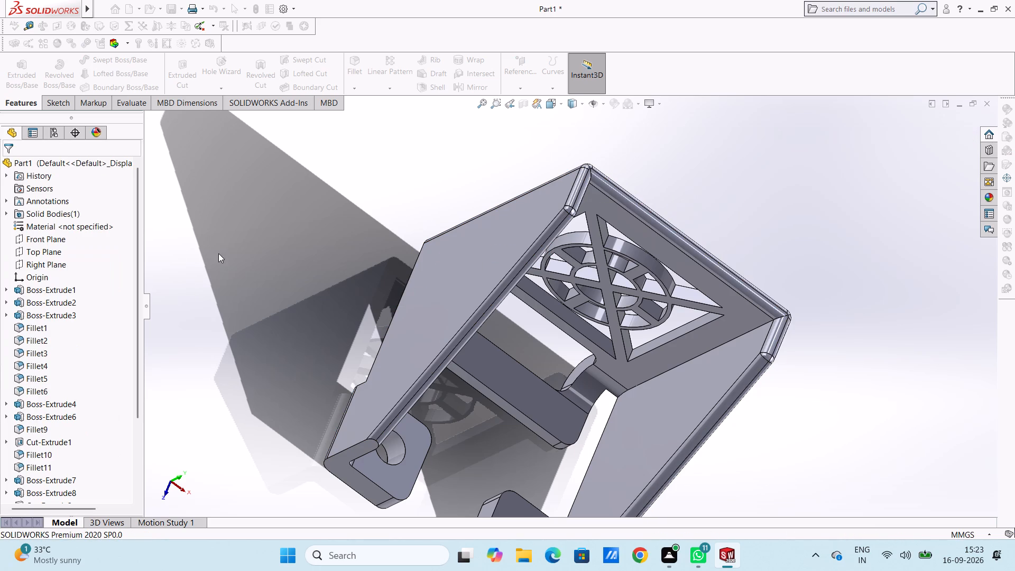
middle_click_drag(269, 255, 230, 231)
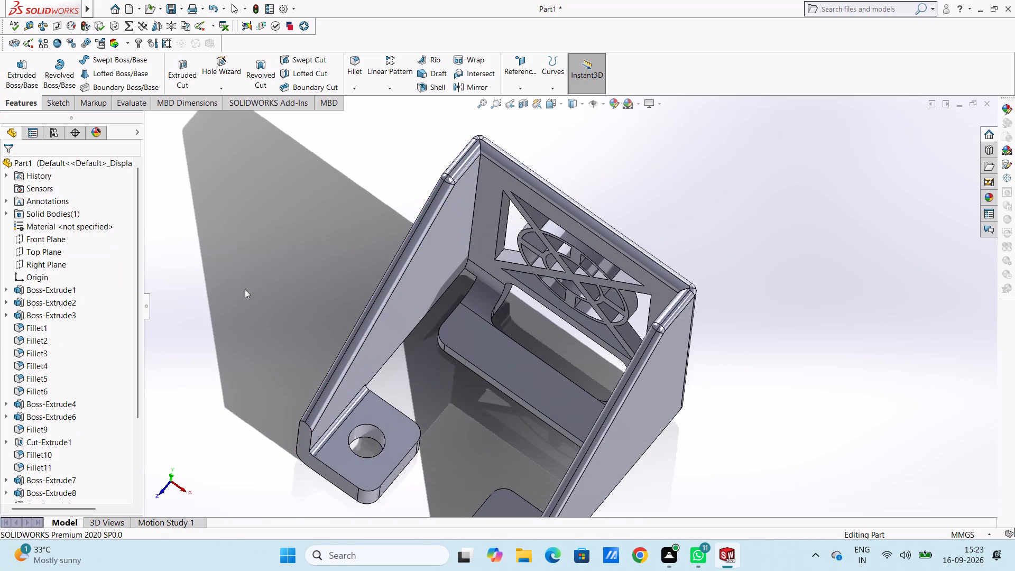
Fillet the connected edge loop around the left front tab and its side wall's lower front edge with a 2 mm radius.
scroll(264, 327, "up", 3)
middle_click_drag(261, 334, 202, 283)
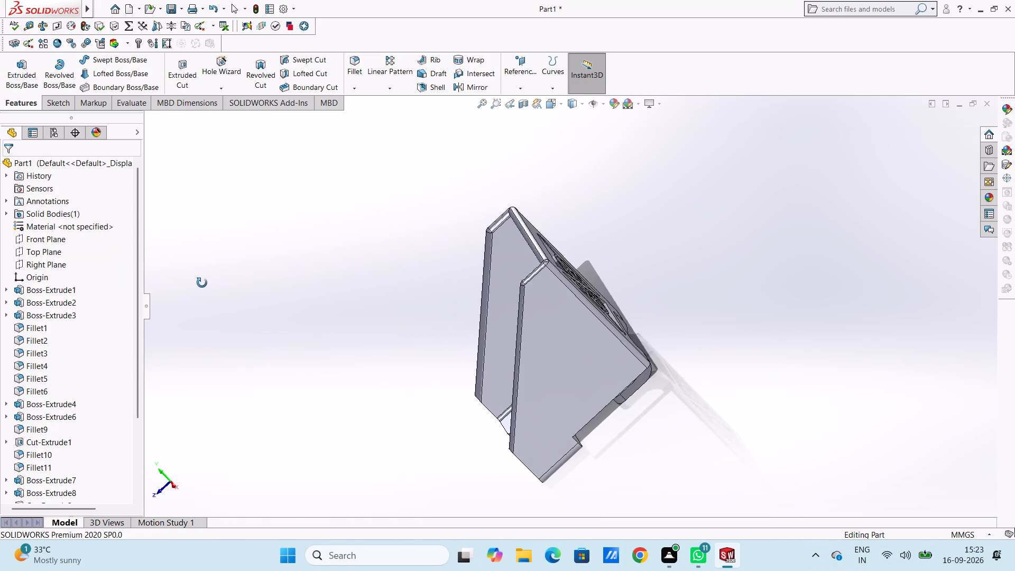
middle_click_drag(202, 283, 243, 259)
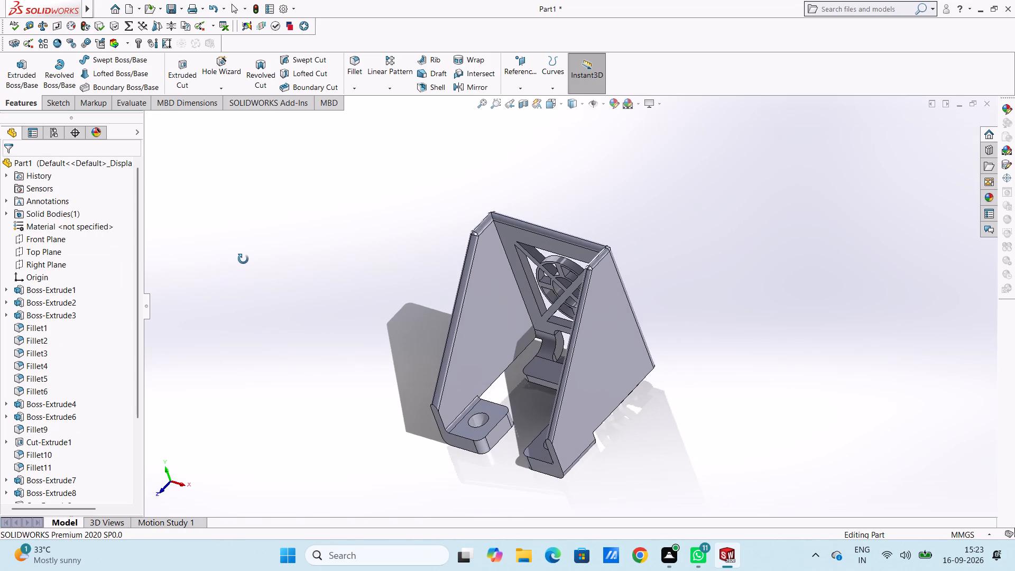
middle_click_drag(243, 259, 246, 254)
scroll(254, 280, "down", 1)
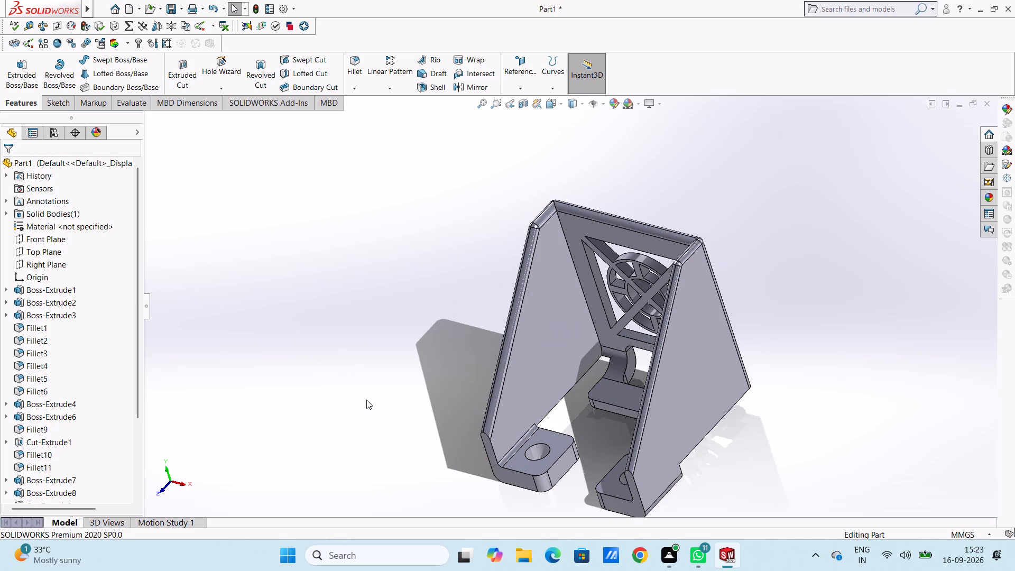
scroll(486, 454, "up", 1)
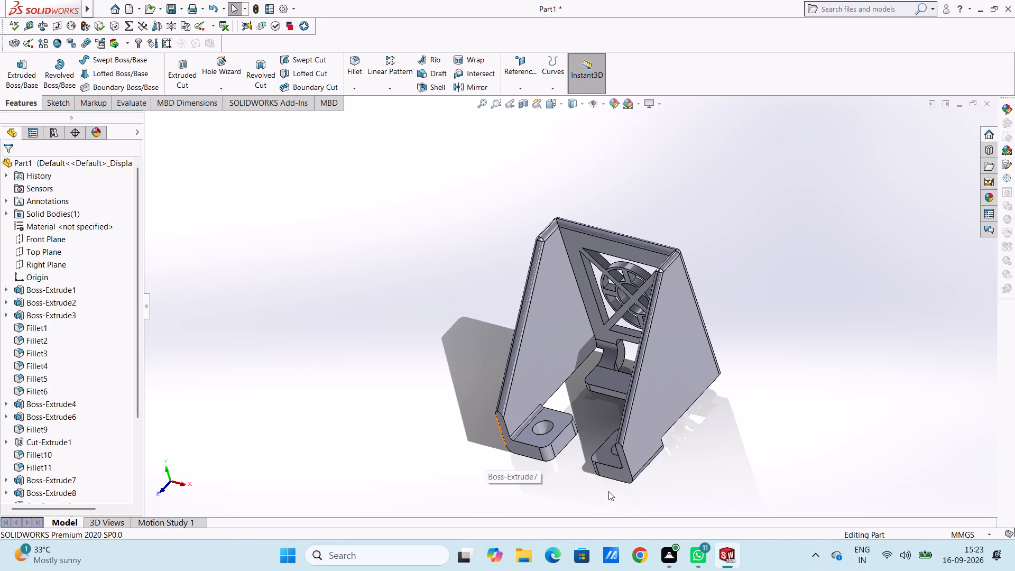
scroll(602, 487, "down", 4)
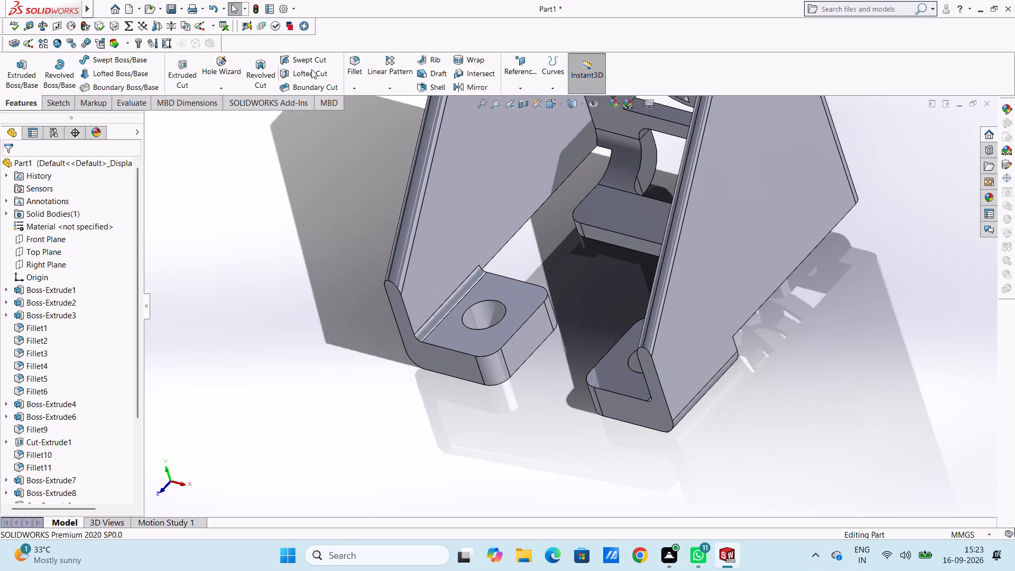
left_click(354, 60)
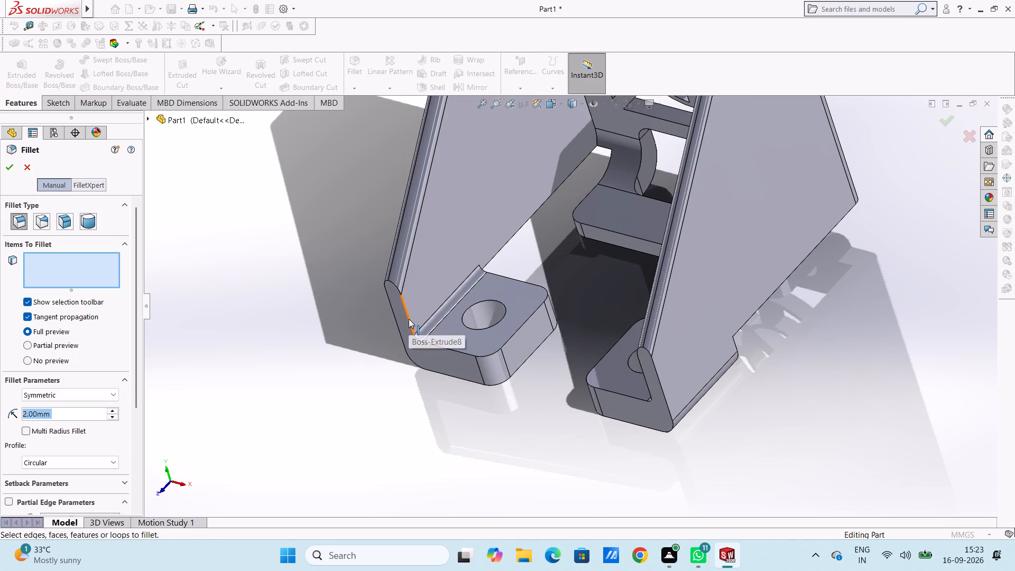
left_click(409, 319)
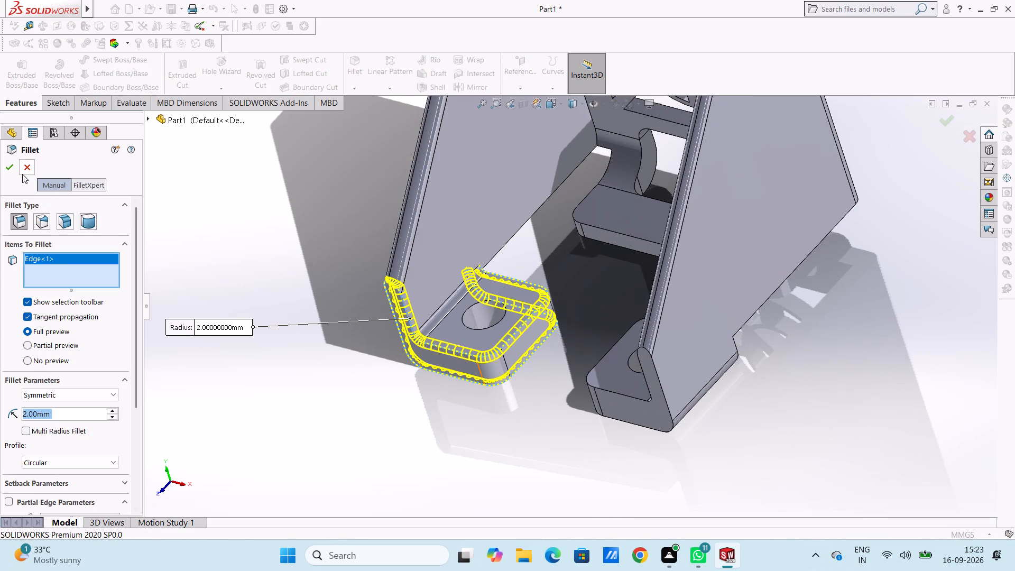
left_click(12, 173)
left_click(187, 242)
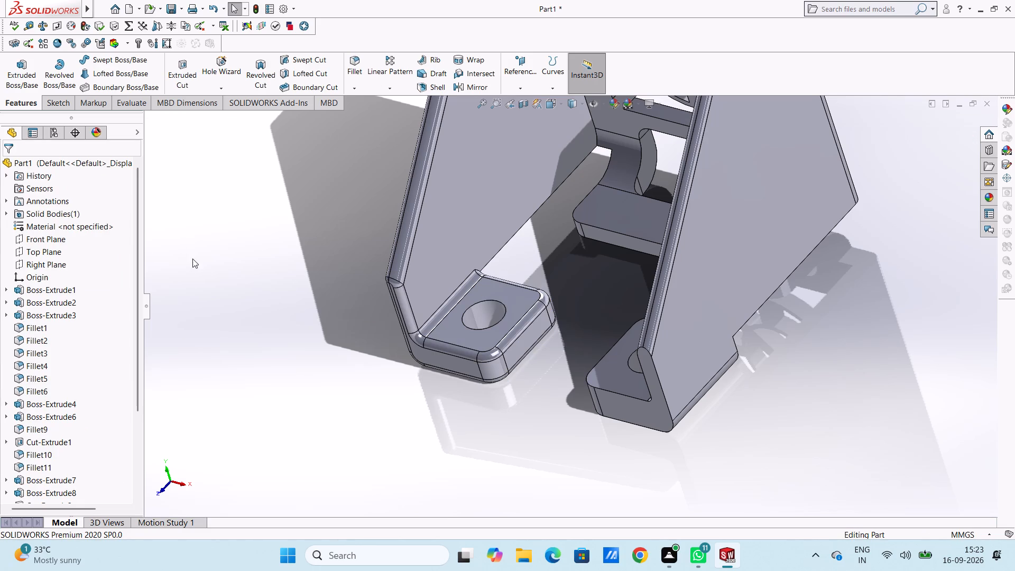
Fillet the connected edge loop around the right front tab and its side wall's lower front edge with a 2 mm radius.
left_click(349, 63)
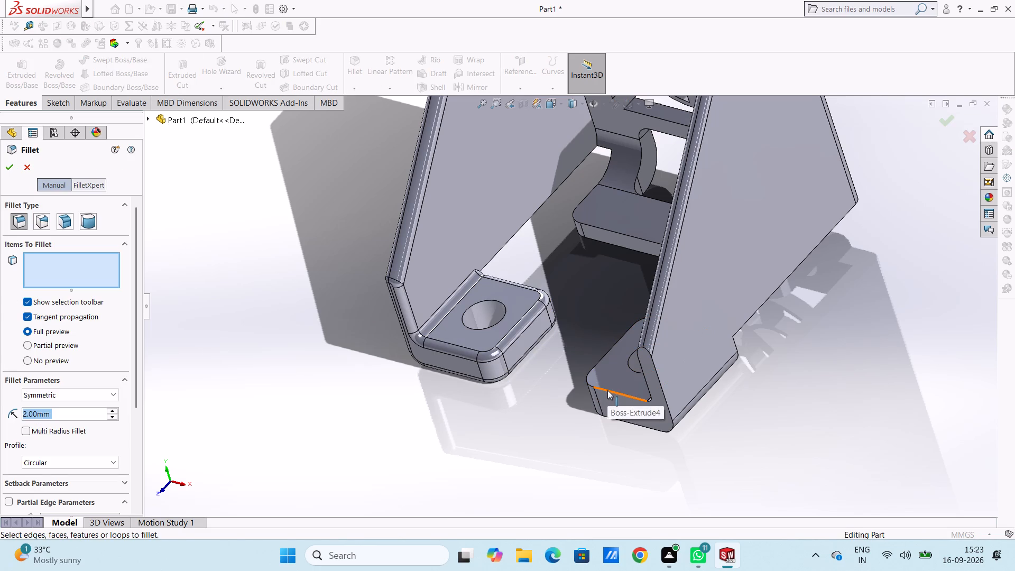
left_click(607, 390)
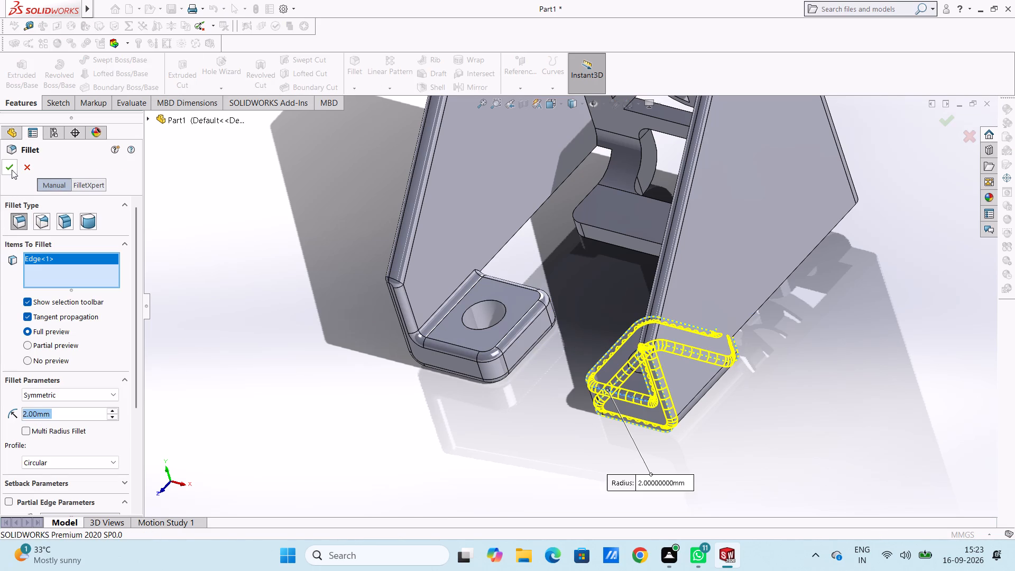
left_click(10, 175)
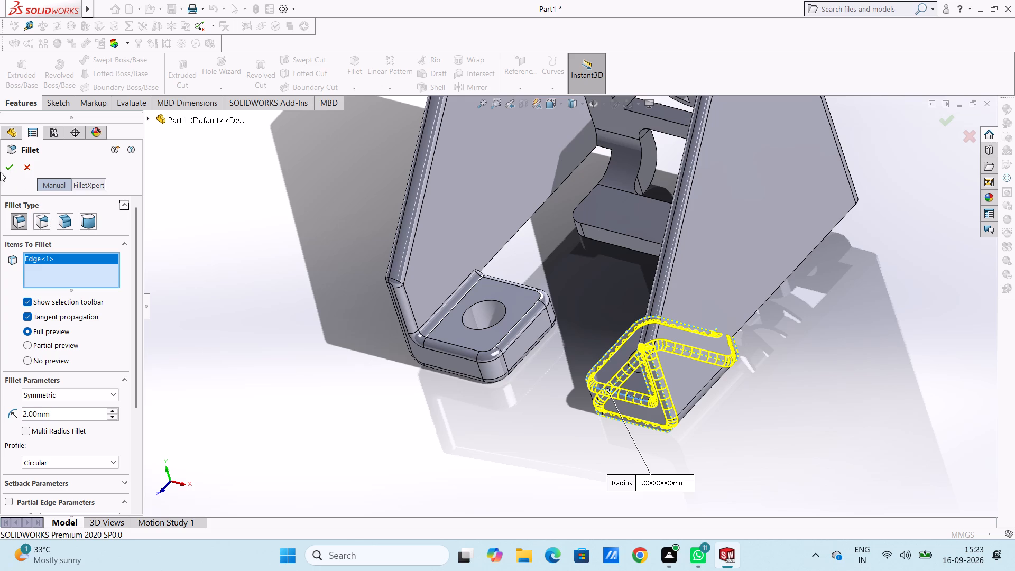
left_click(4, 167)
left_click(199, 282)
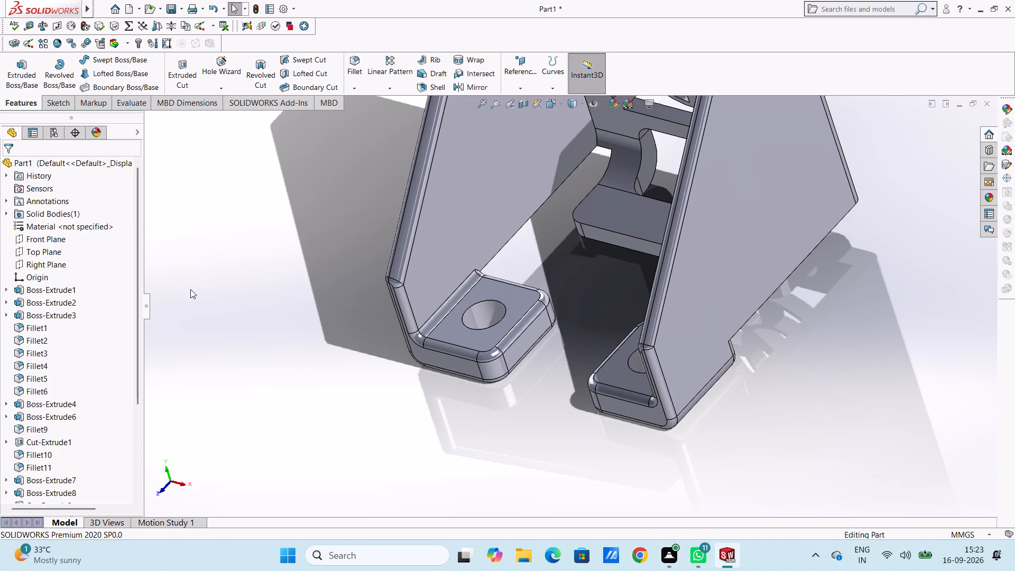
Examine the rounded front tabs and side walls from several angles, ending in the isometric view of the whole bracket.
middle_click_drag(194, 291, 257, 206)
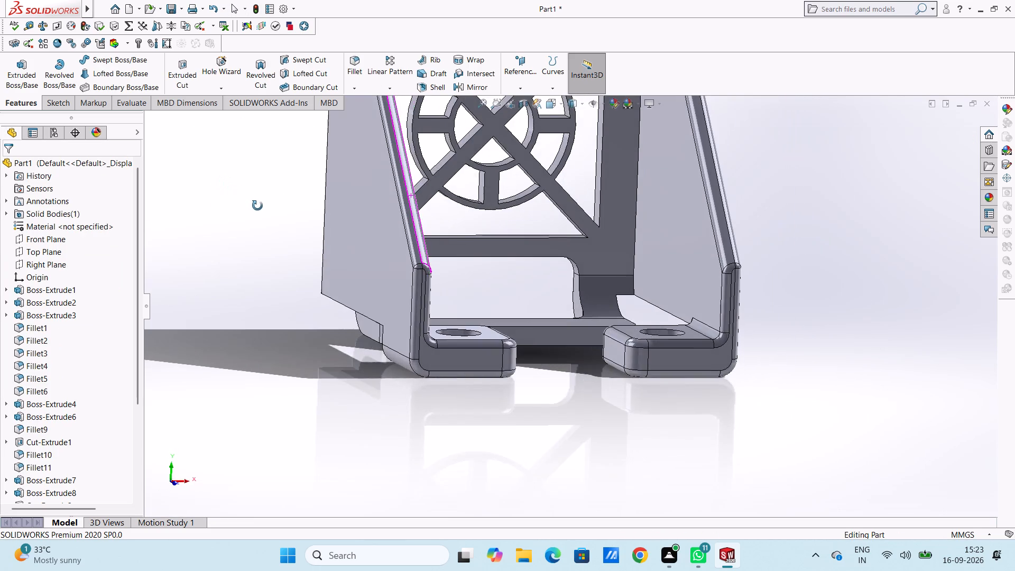
middle_click_drag(257, 206, 181, 227)
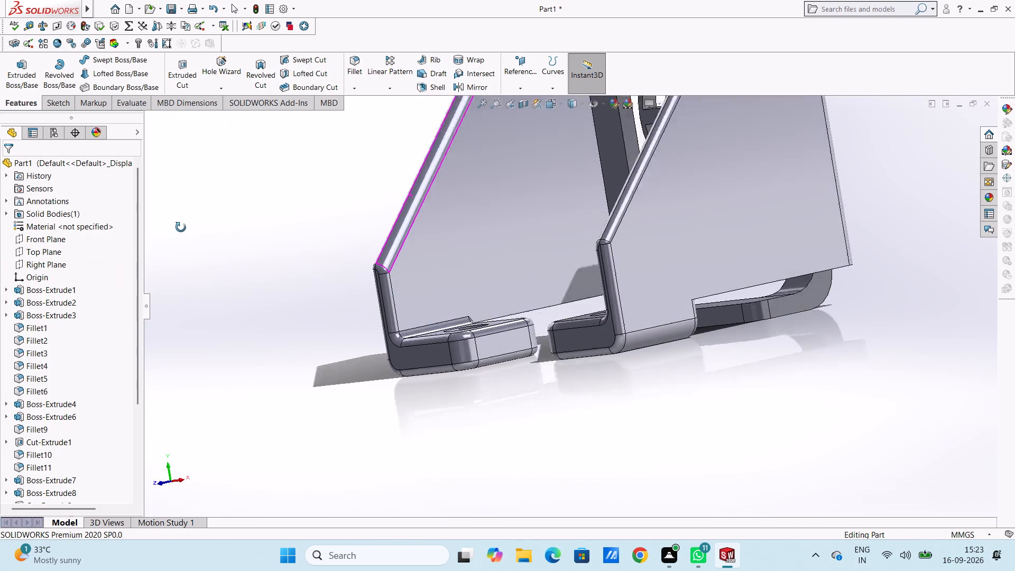
middle_click_drag(181, 227, 178, 229)
scroll(178, 233, "up", 4)
scroll(225, 226, "down", 3)
scroll(279, 235, "up", 4)
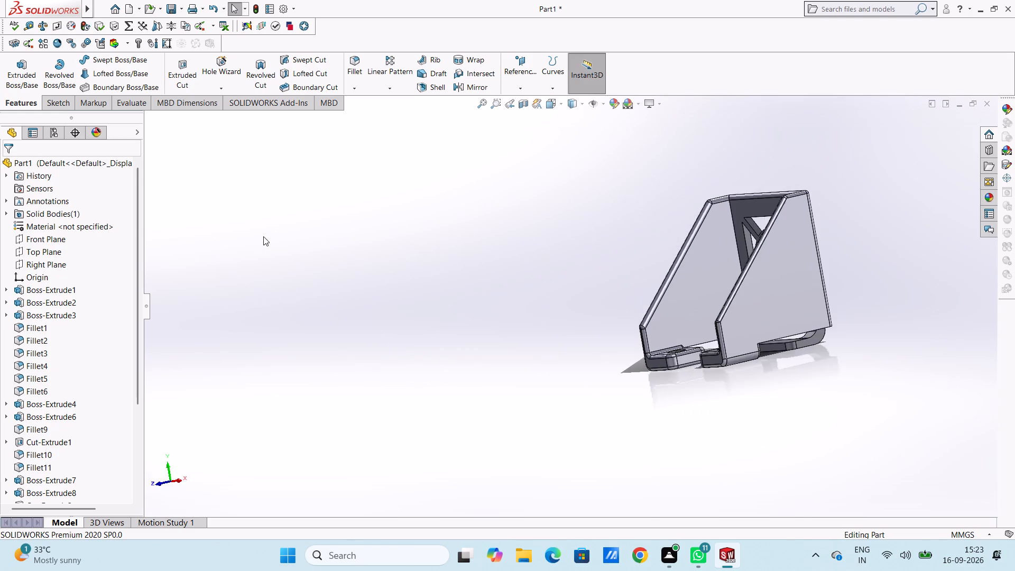
scroll(308, 242, "up", 1)
middle_click_drag(308, 242, 318, 343)
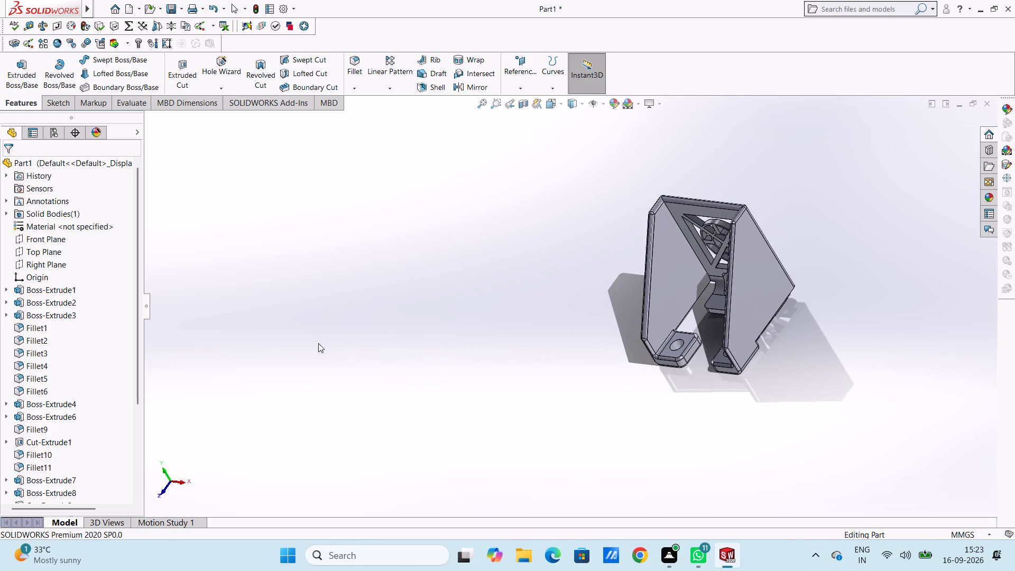
middle_click_drag(318, 343, 311, 335)
key("Escape")
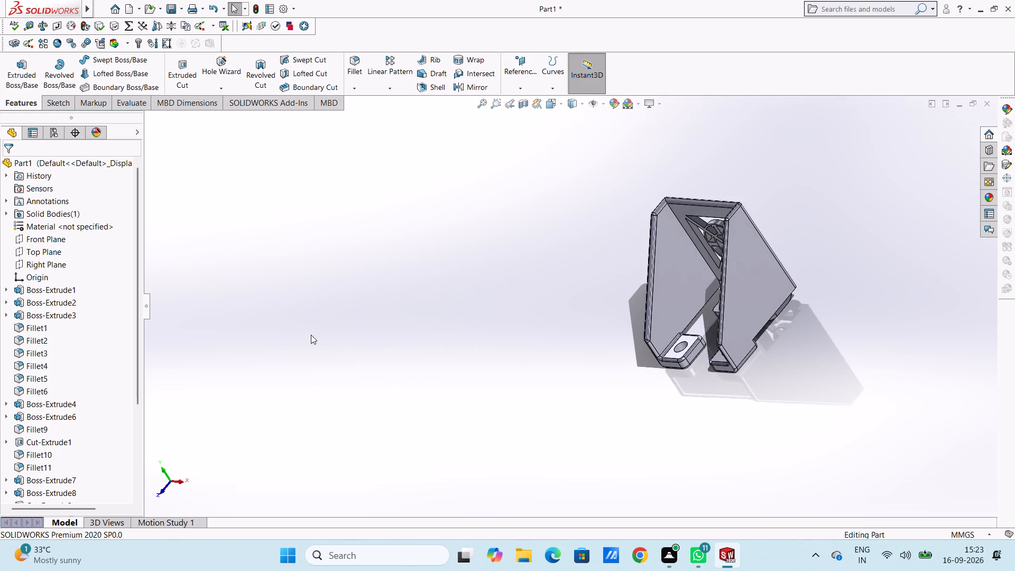
key("ctrl+7")
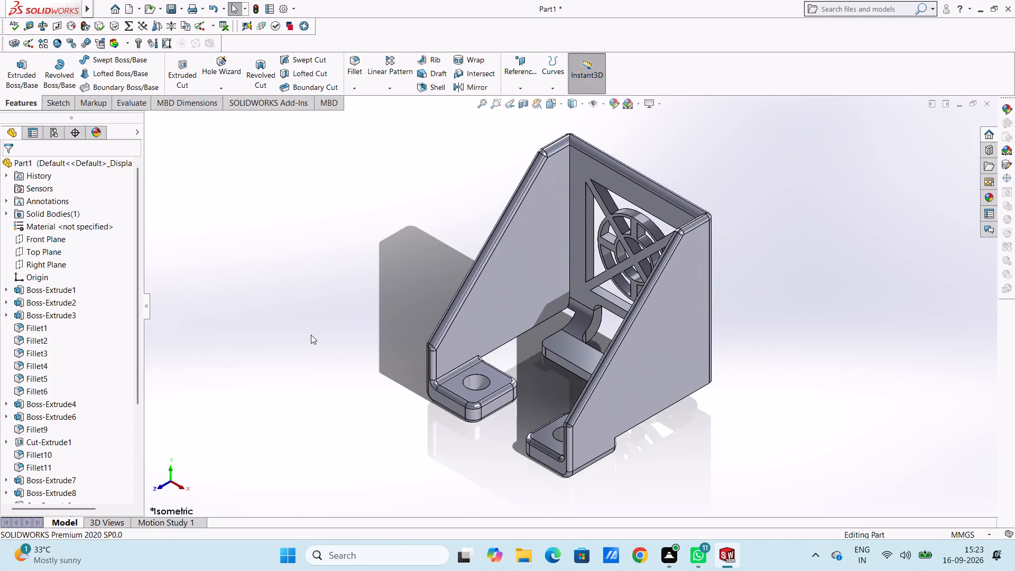
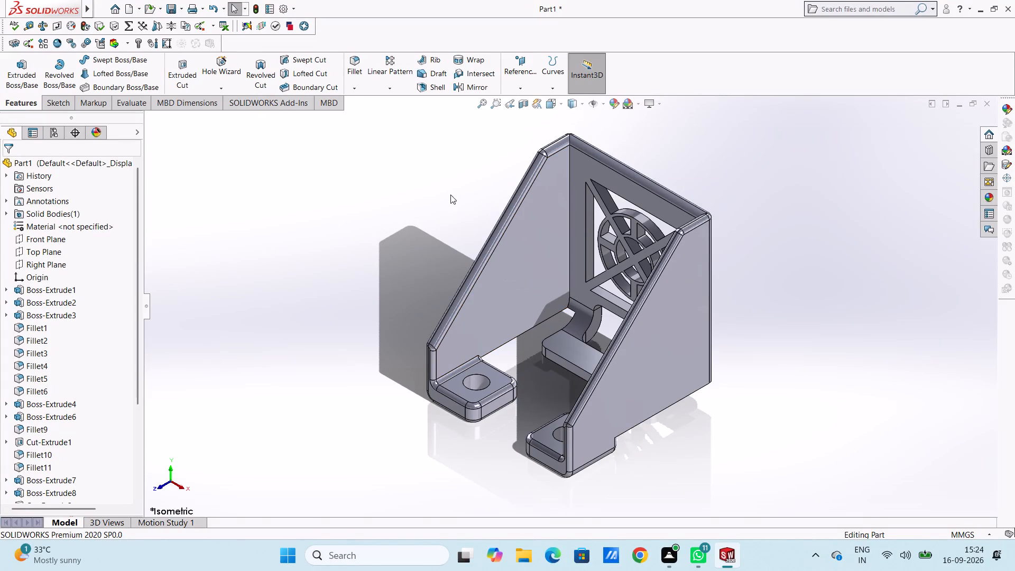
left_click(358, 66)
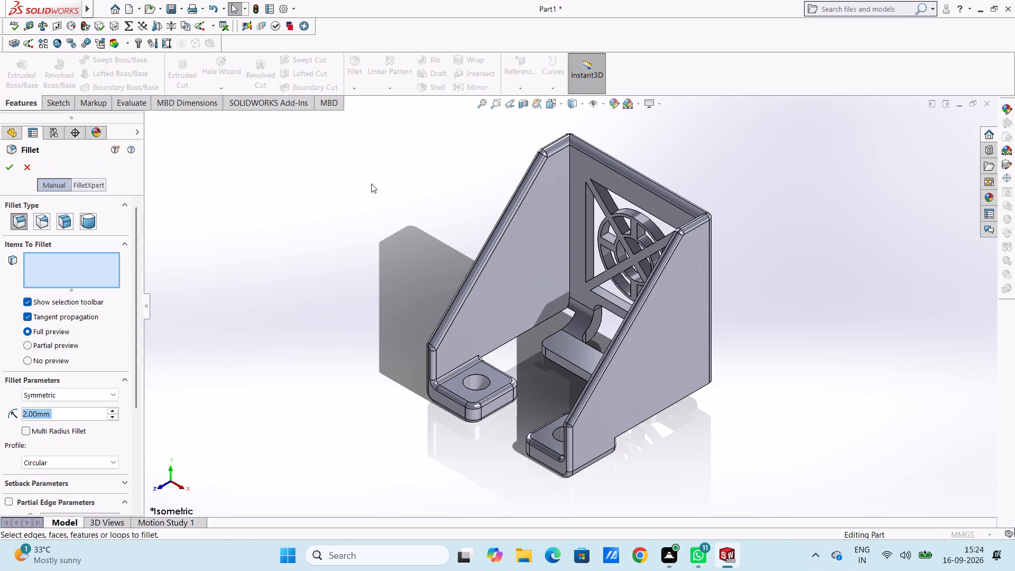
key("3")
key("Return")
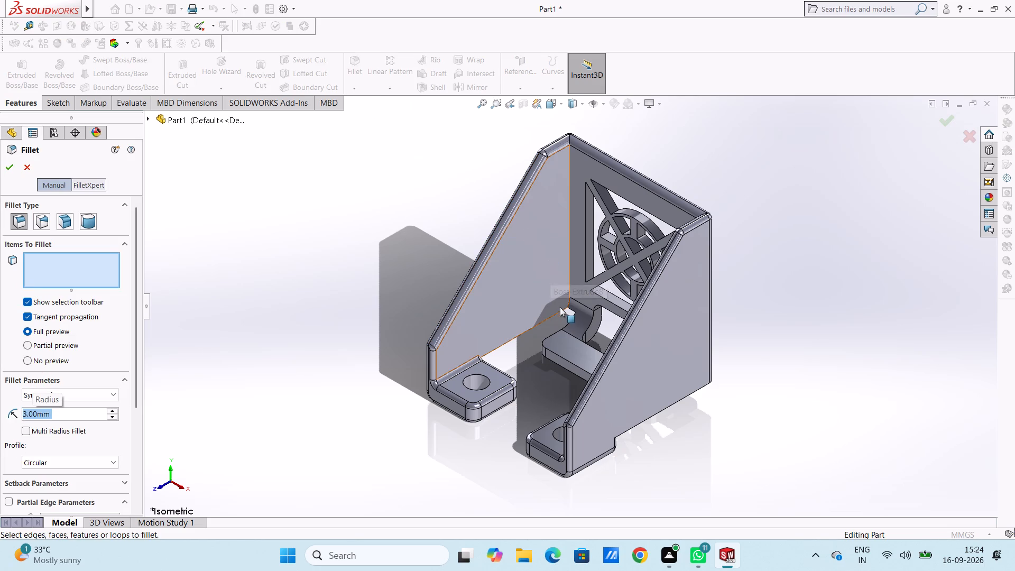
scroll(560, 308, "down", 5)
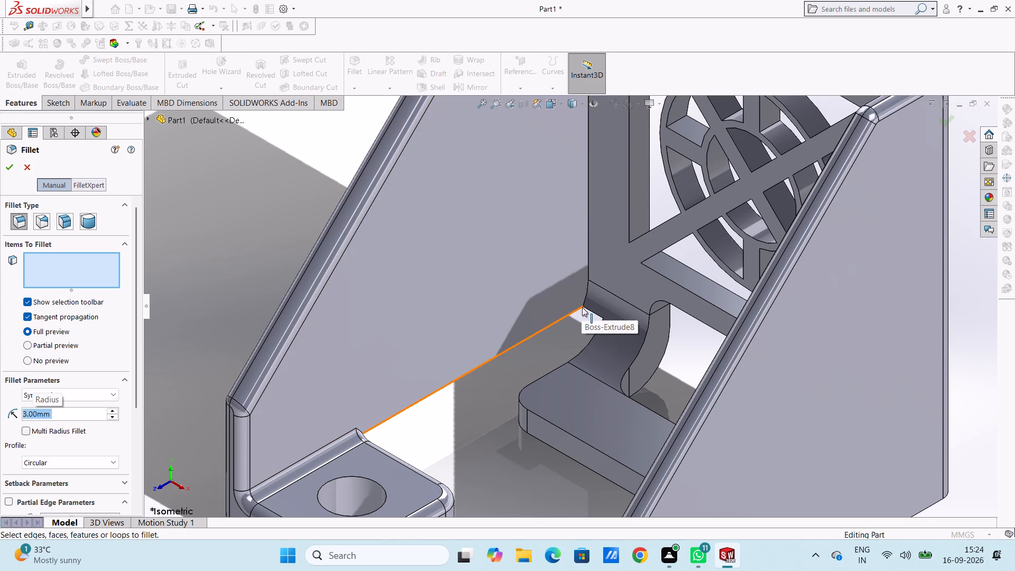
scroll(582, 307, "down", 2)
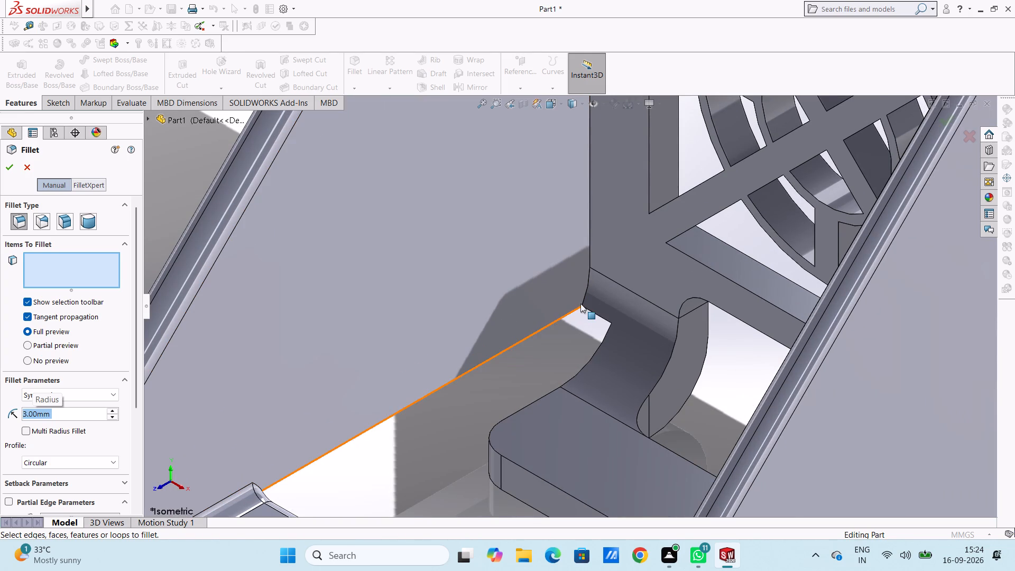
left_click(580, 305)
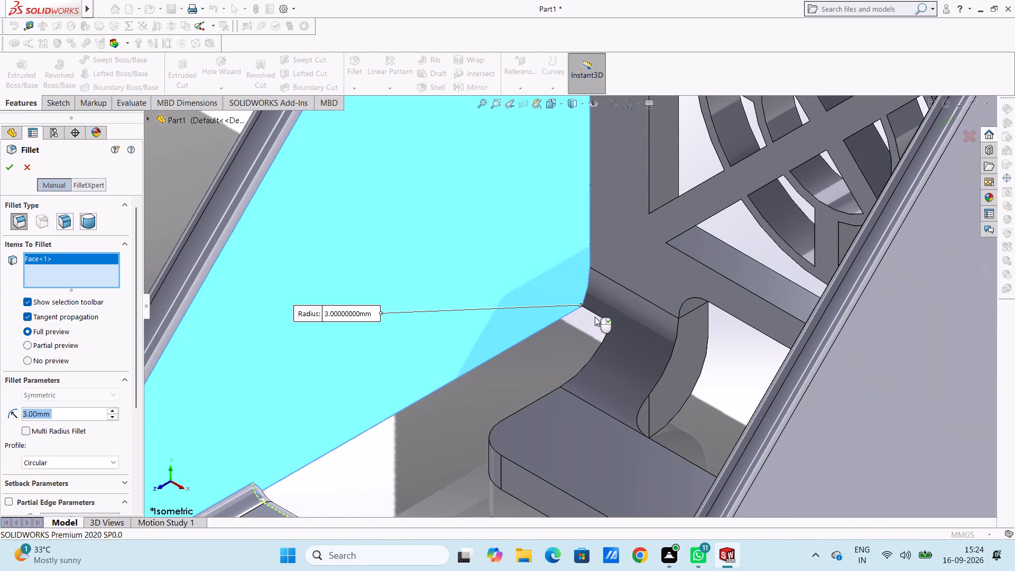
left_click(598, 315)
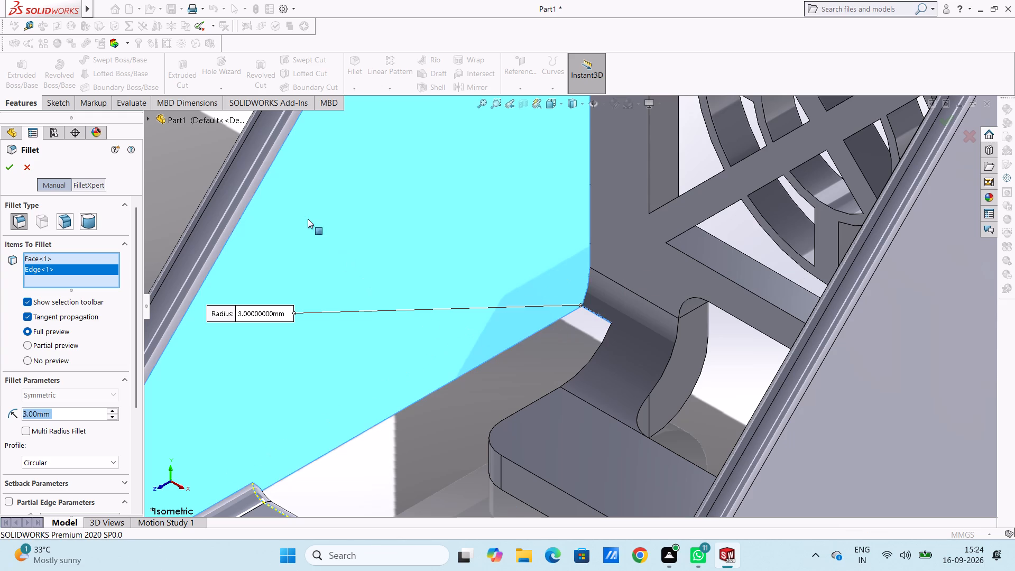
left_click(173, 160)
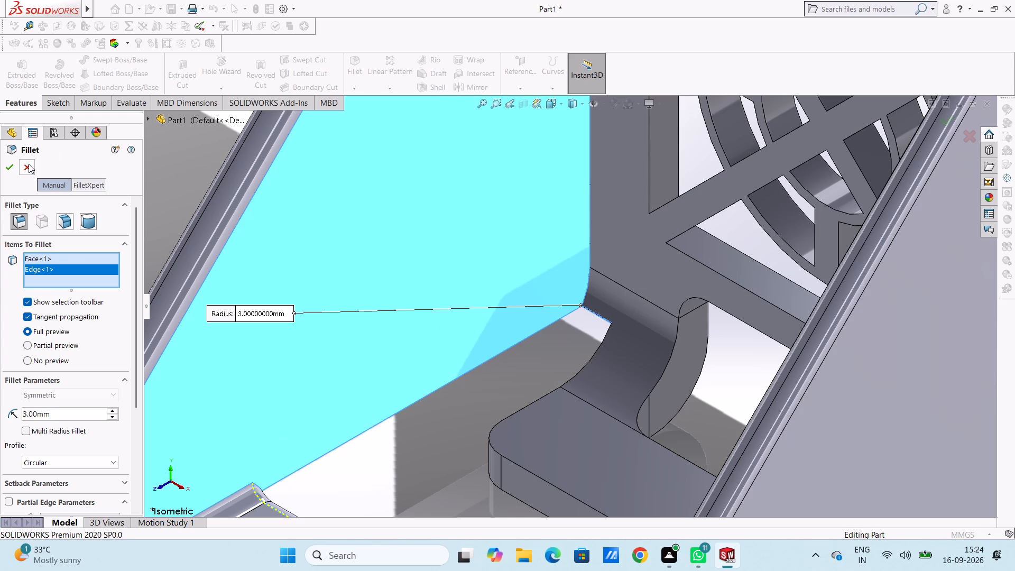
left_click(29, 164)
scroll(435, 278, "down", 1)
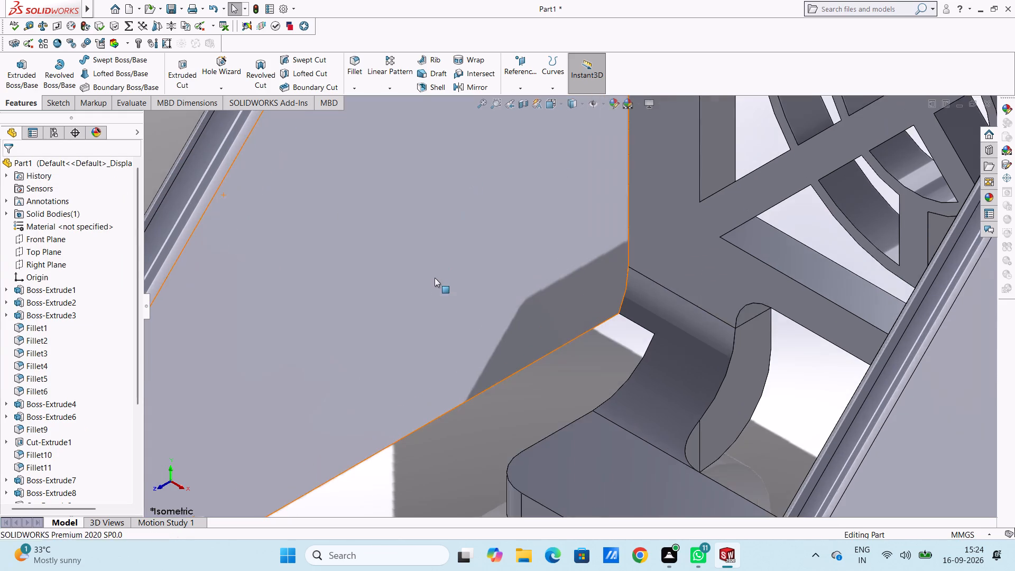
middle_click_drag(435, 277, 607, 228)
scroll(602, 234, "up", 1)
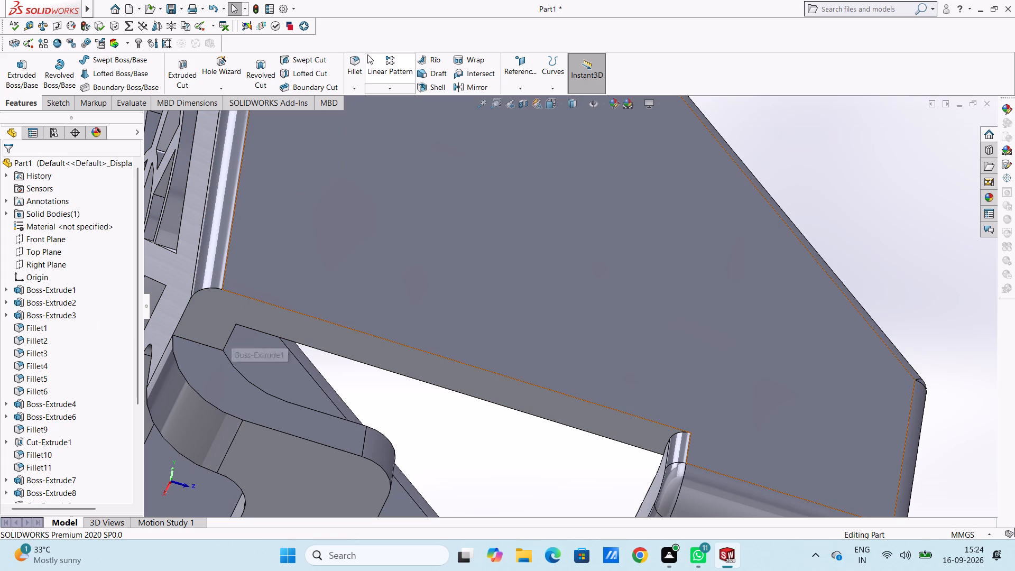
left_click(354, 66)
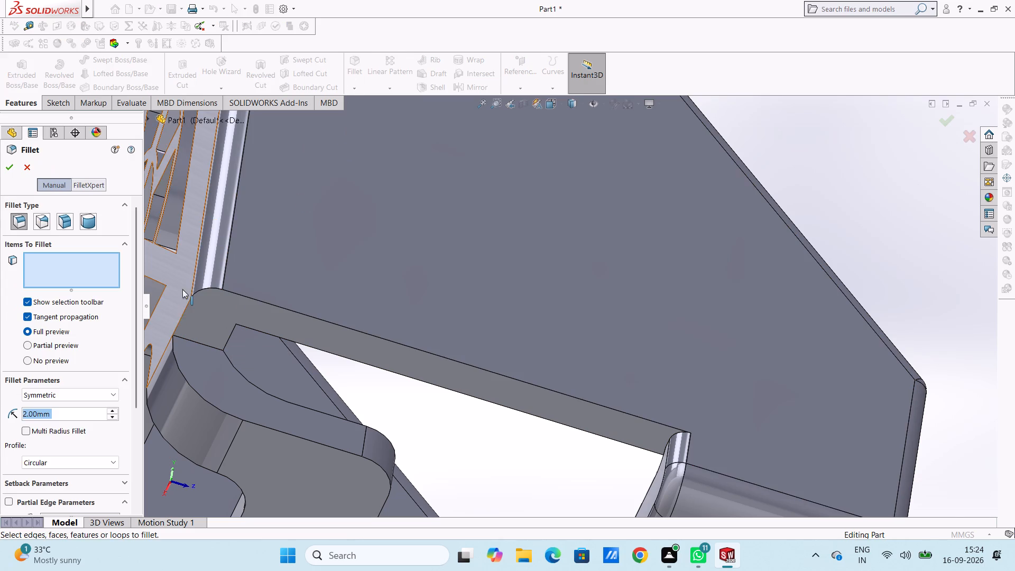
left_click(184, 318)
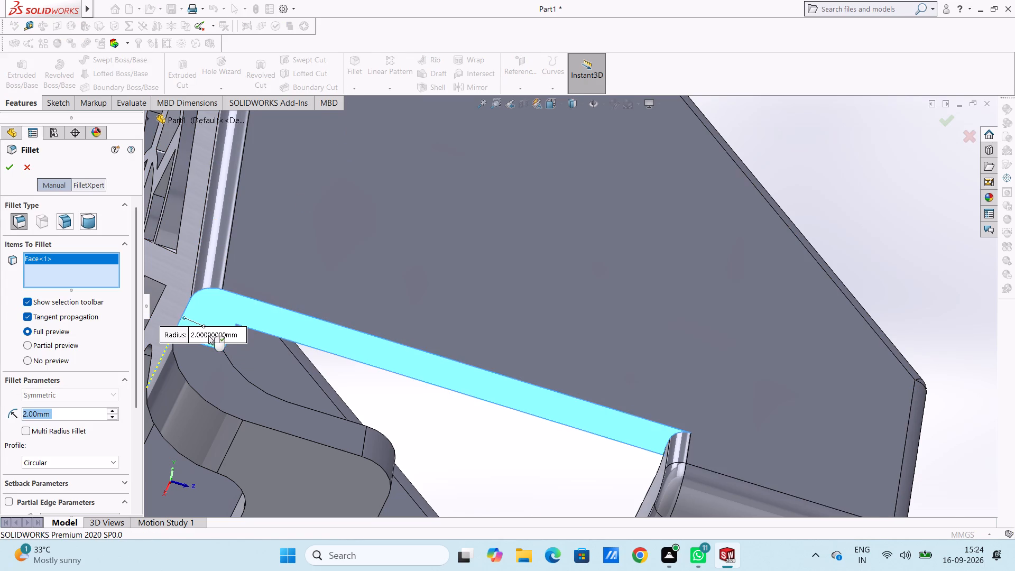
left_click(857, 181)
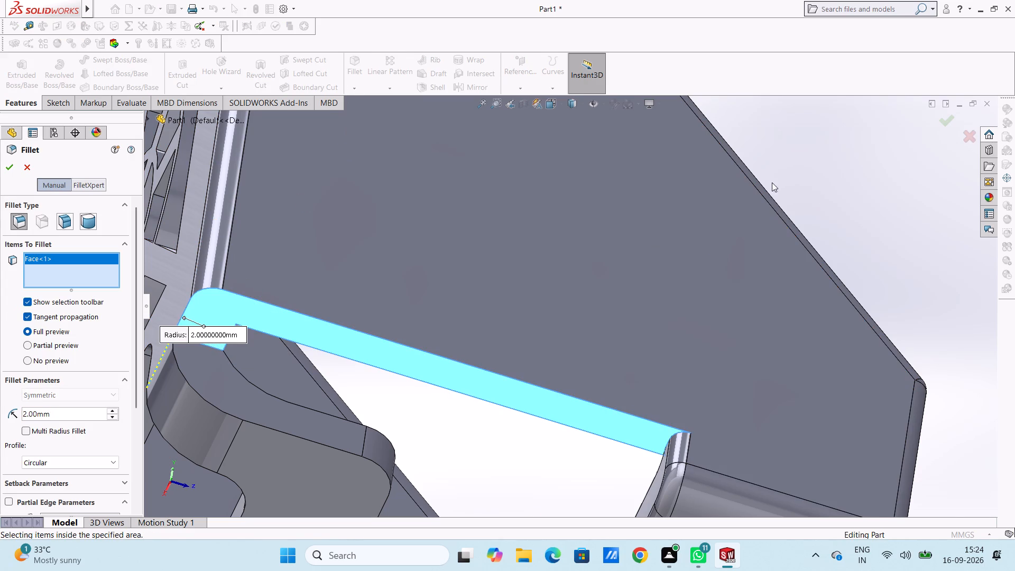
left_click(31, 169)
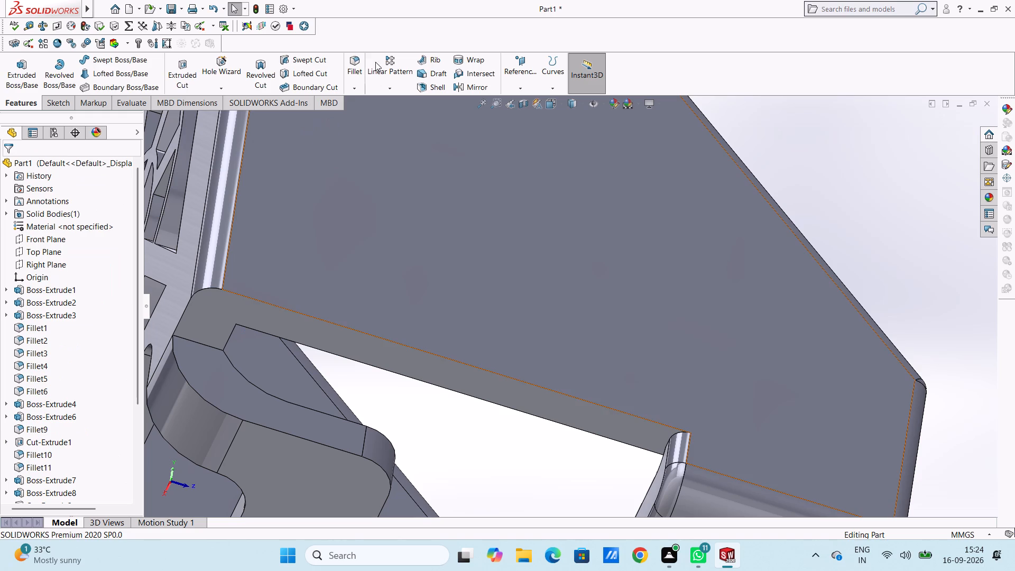
Fillet the back plate's short lower front edge between the left side wall and the curved arm with a 2 mm radius.
left_click(359, 73)
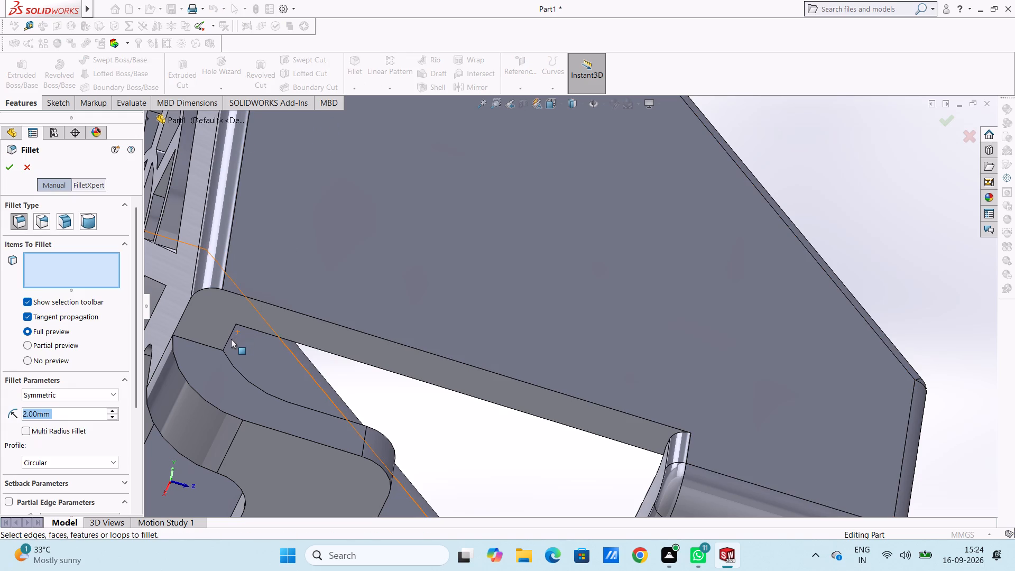
left_click(230, 339)
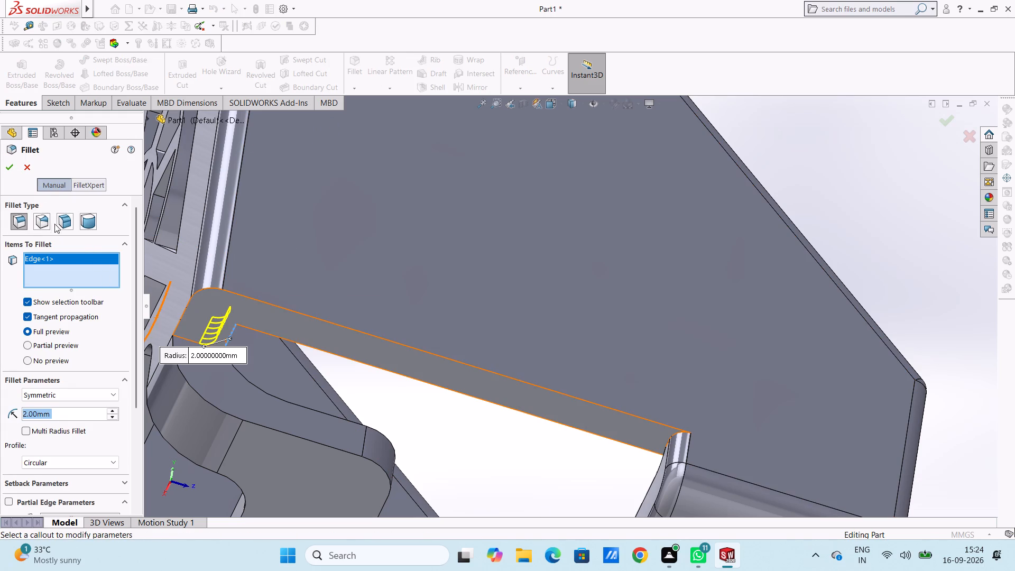
left_click(7, 168)
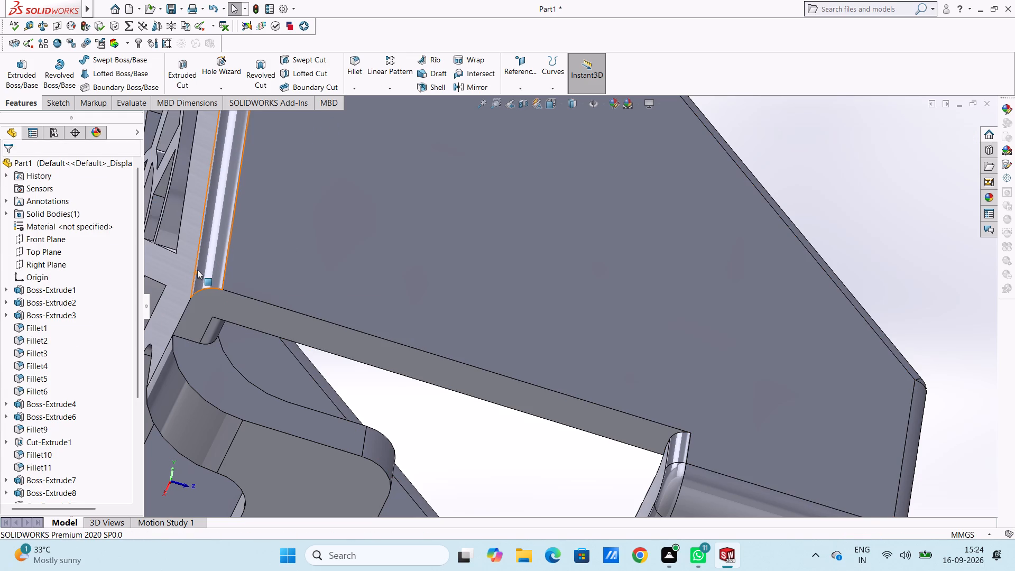
Fillet the left side wall's inner lower edge between the front tab and the back plate with a 2 mm radius.
middle_click_drag(232, 344, 188, 342)
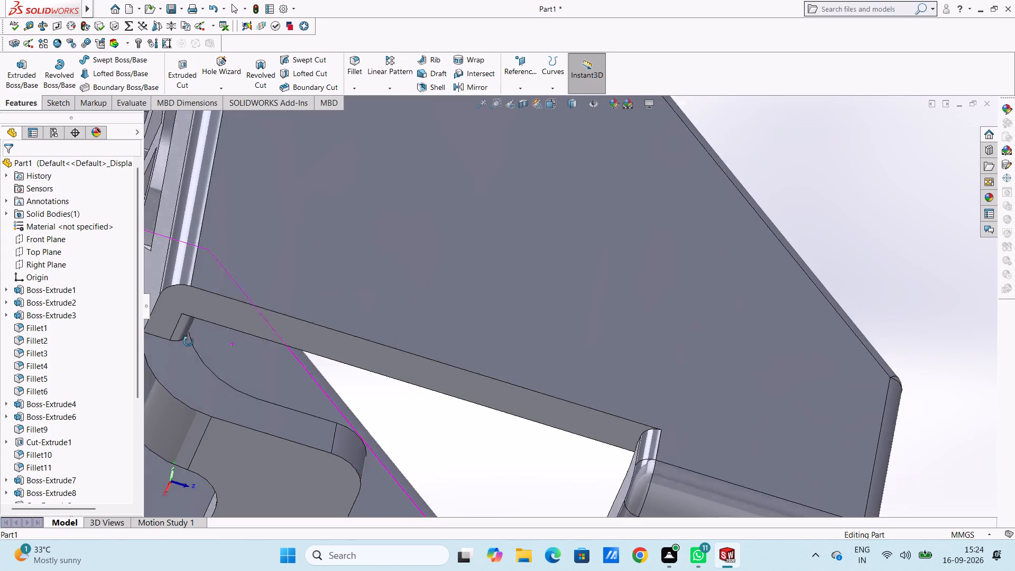
middle_click_drag(188, 342, 173, 333)
scroll(172, 327, "up", 5)
scroll(218, 331, "up", 1)
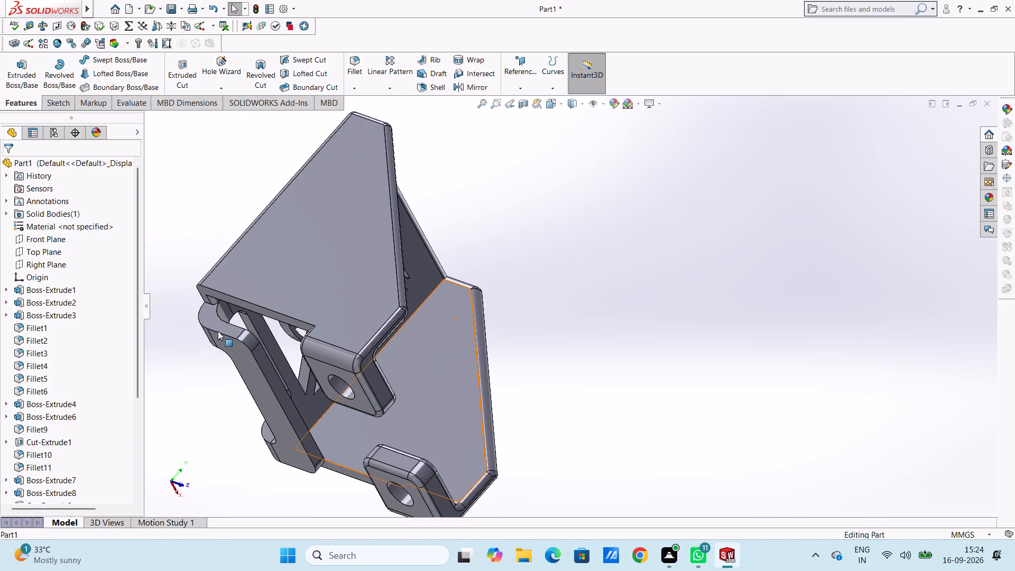
middle_click_drag(219, 331, 140, 288)
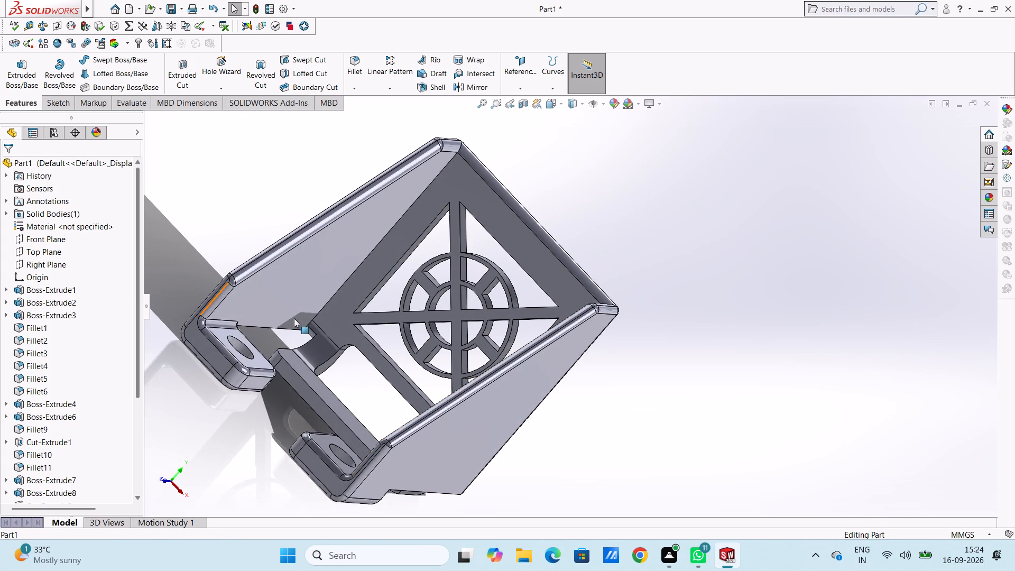
scroll(306, 322, "up", 3)
scroll(417, 316, "down", 9)
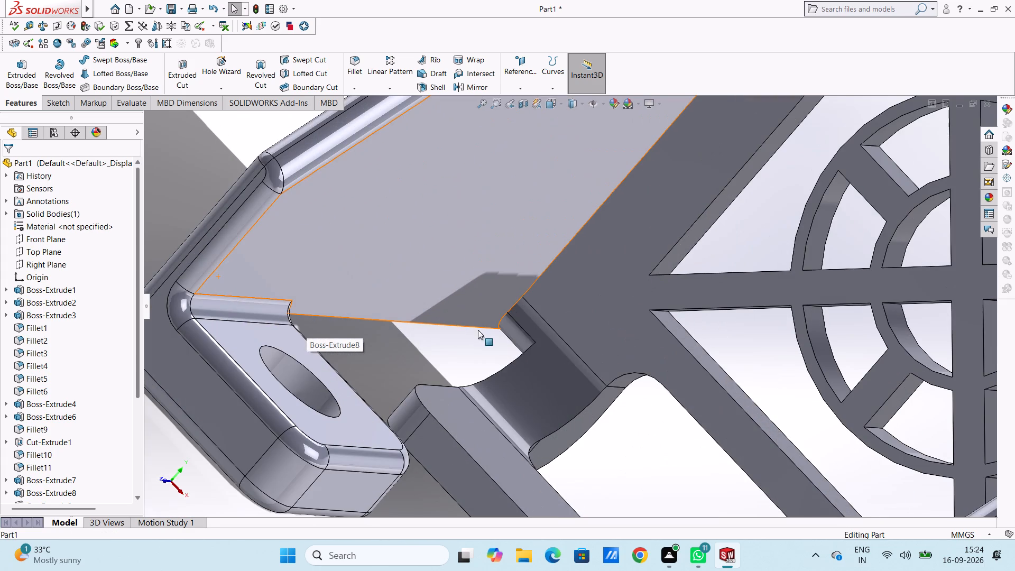
left_click(356, 64)
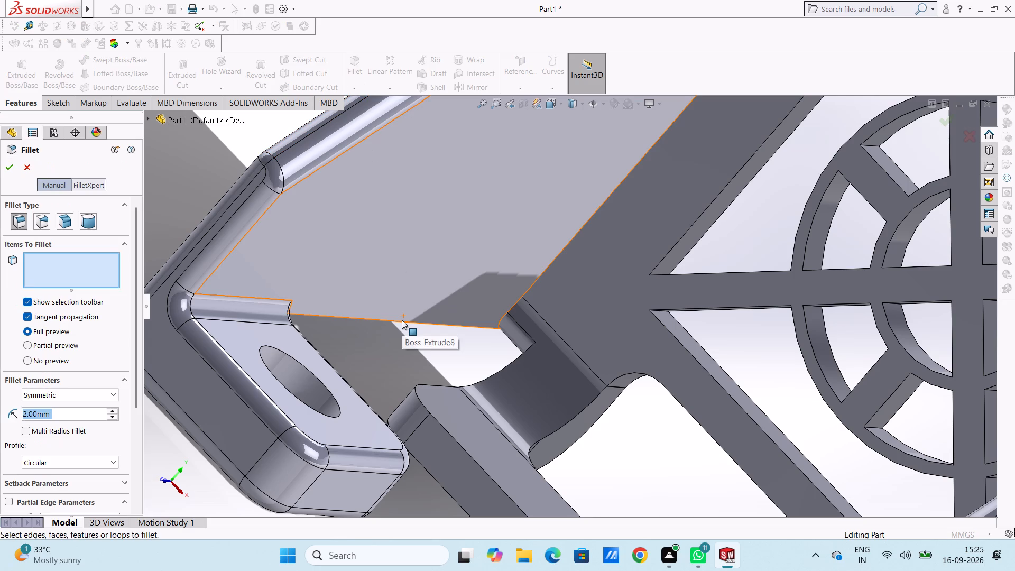
key("2")
key("Return")
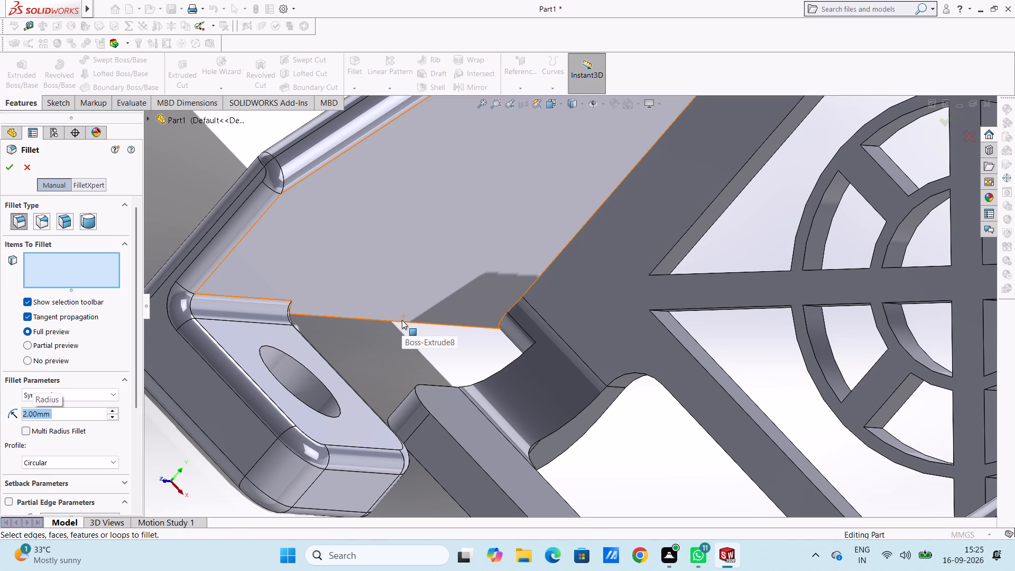
left_click(412, 324)
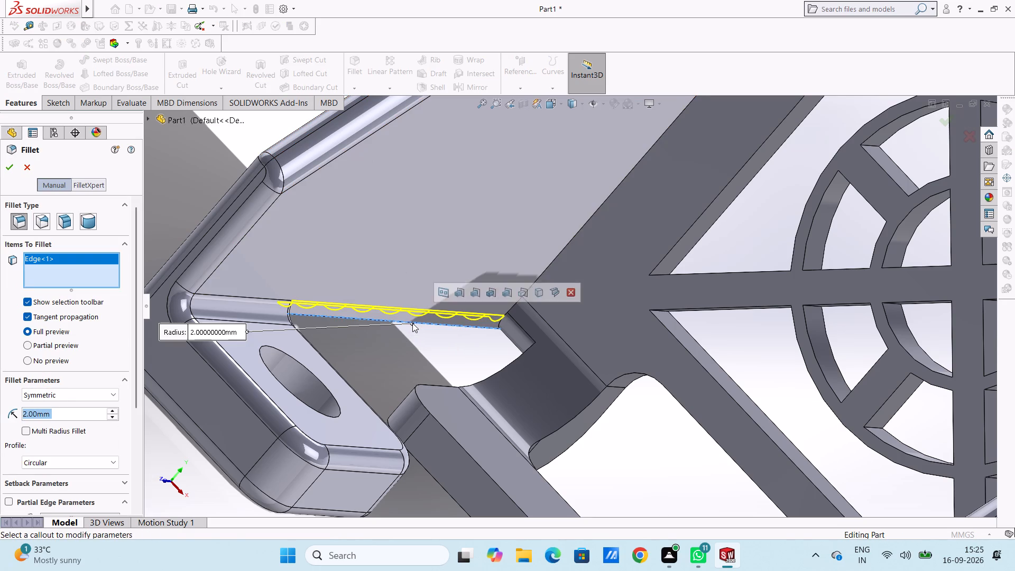
left_click(7, 168)
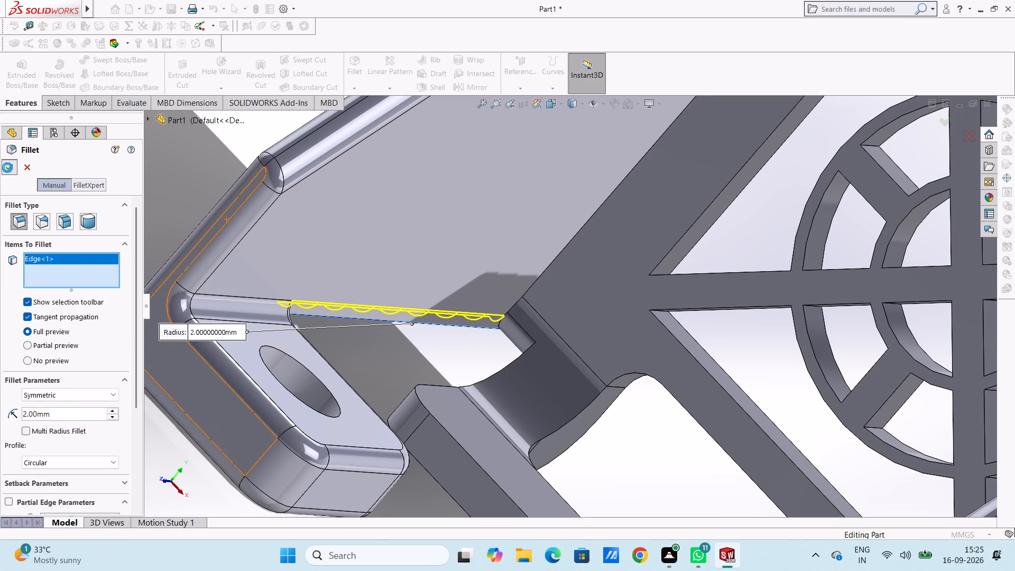
double_click(187, 173)
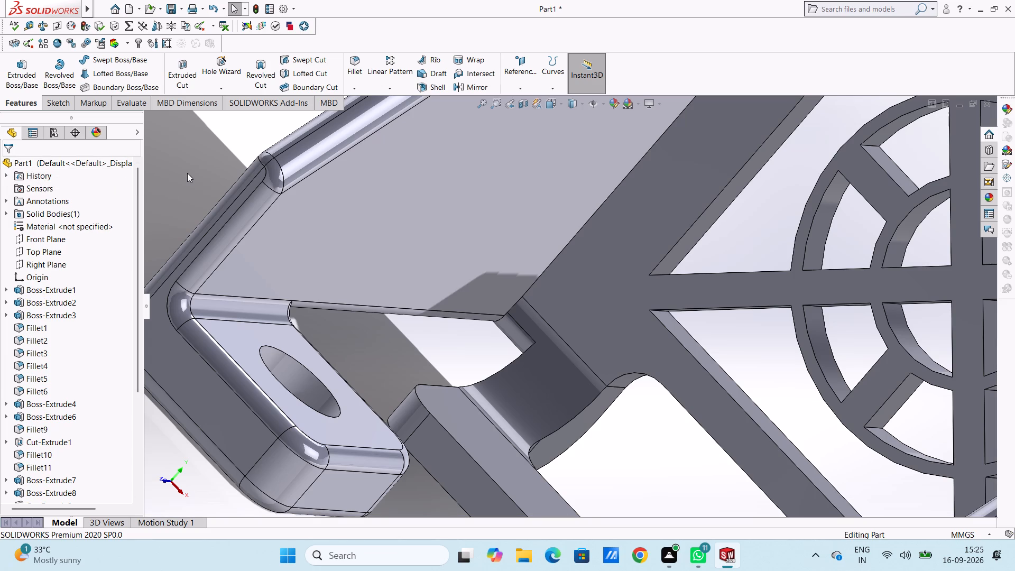
Fillet the short corner edge where the curved arm's left side meets the back plate's bottom face with a 2 mm radius.
middle_click_drag(187, 173, 347, 287)
scroll(342, 282, "up", 5)
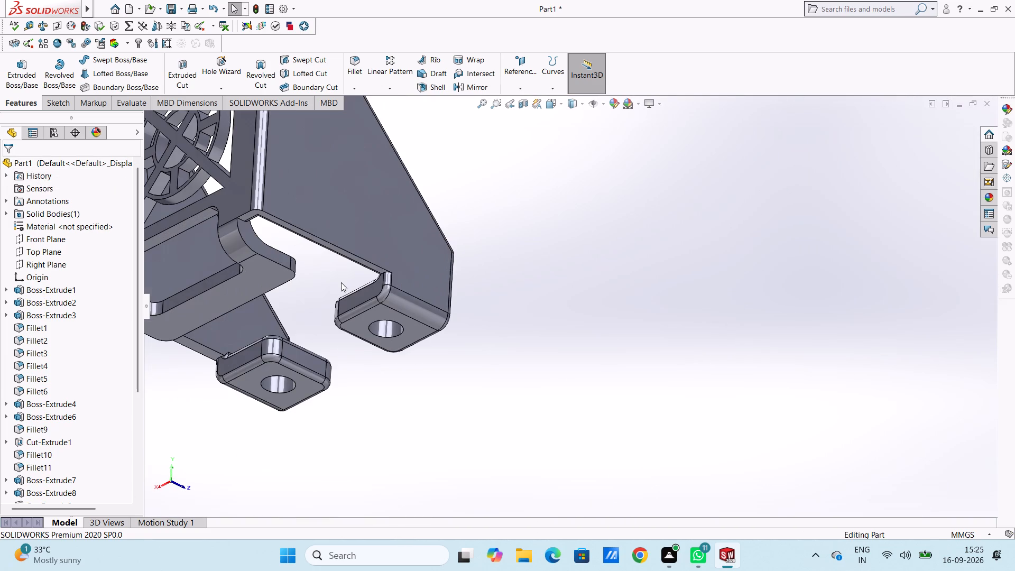
scroll(341, 282, "up", 1)
middle_click_drag(510, 181, 500, 187)
scroll(507, 186, "up", 1)
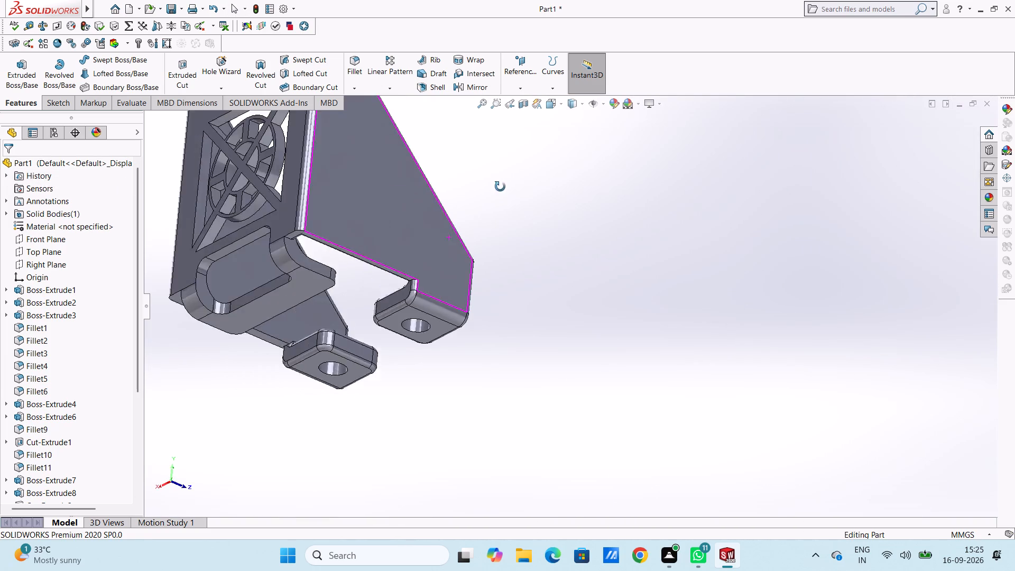
middle_click_drag(500, 187, 219, 162)
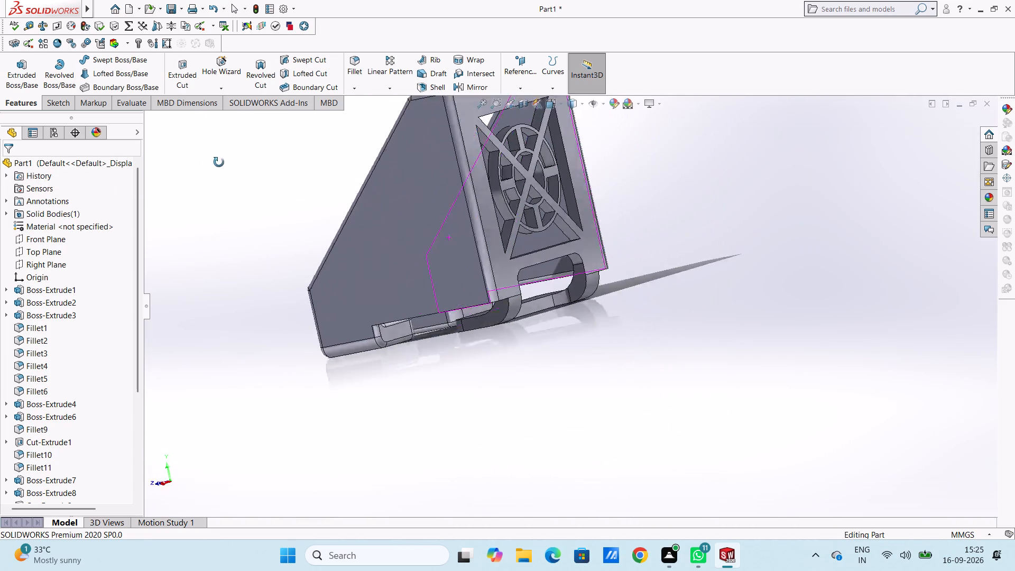
middle_click_drag(219, 162, 154, 156)
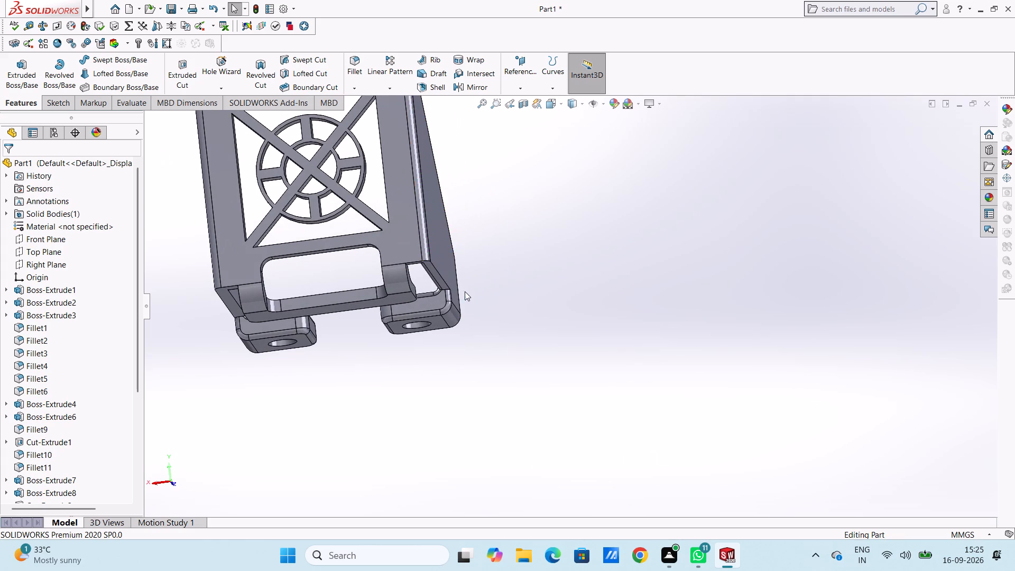
scroll(462, 287, "down", 8)
middle_click_drag(416, 277, 385, 246)
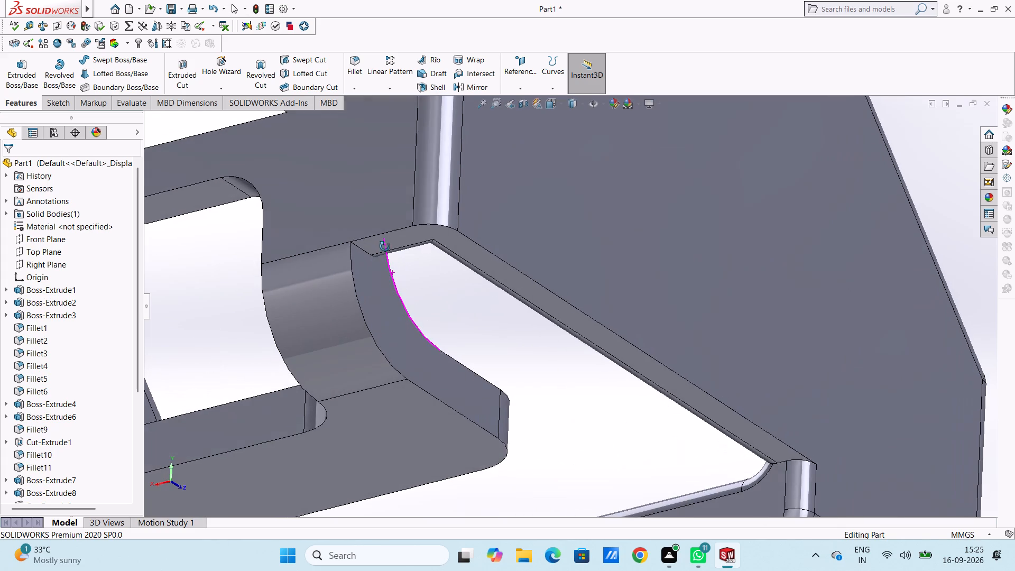
middle_click_drag(385, 246, 385, 240)
left_click(350, 61)
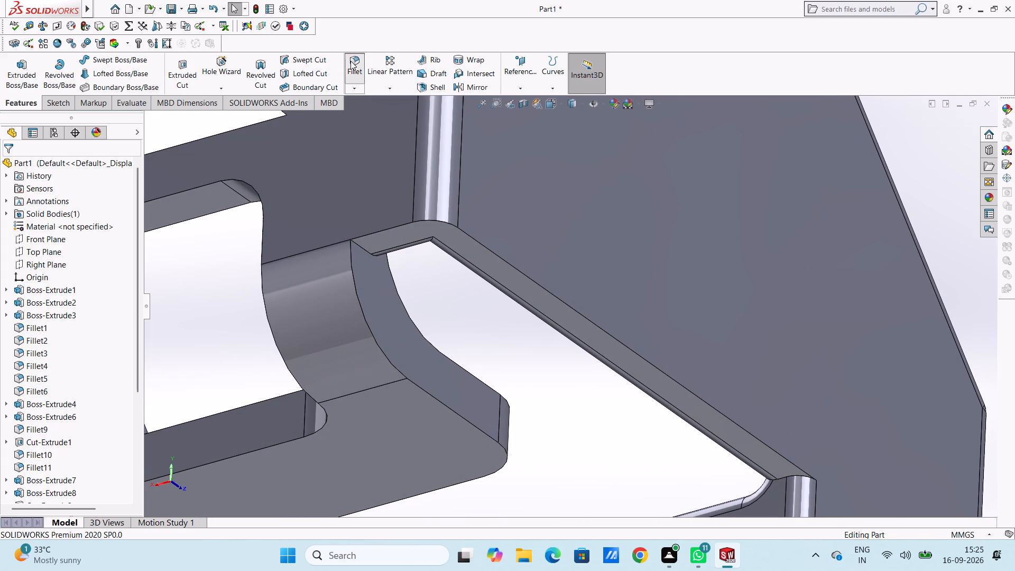
left_click(362, 246)
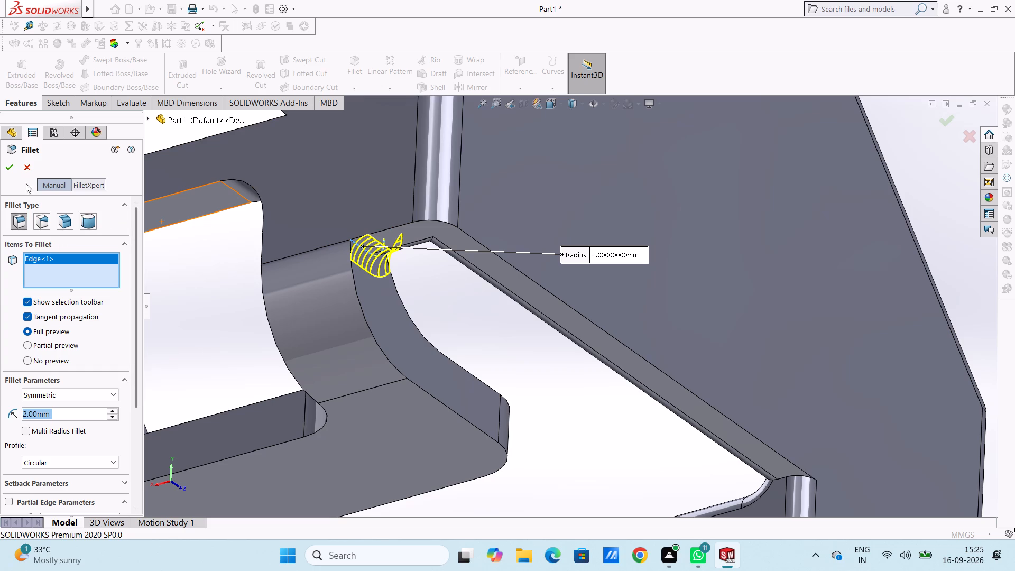
left_click(12, 167)
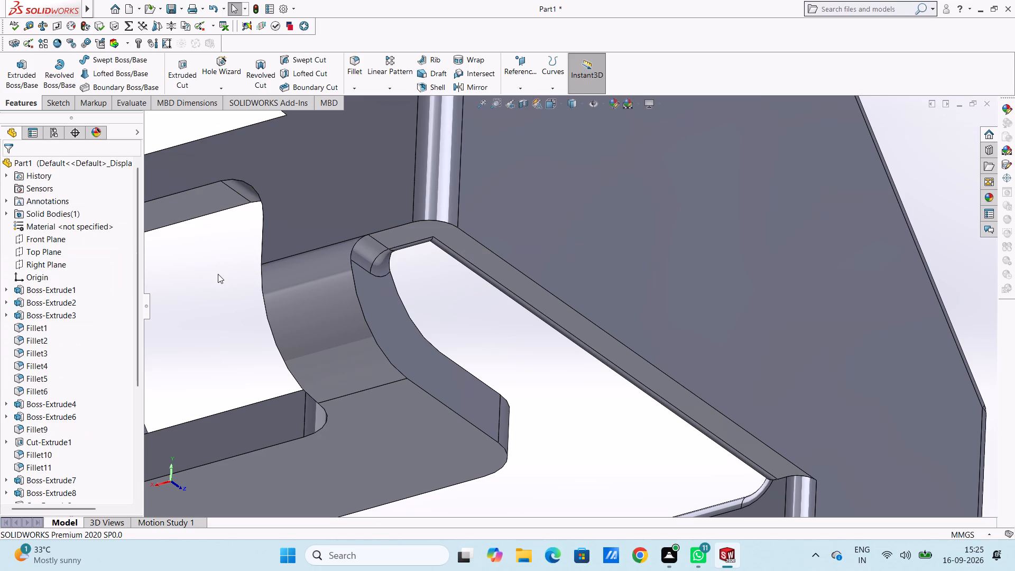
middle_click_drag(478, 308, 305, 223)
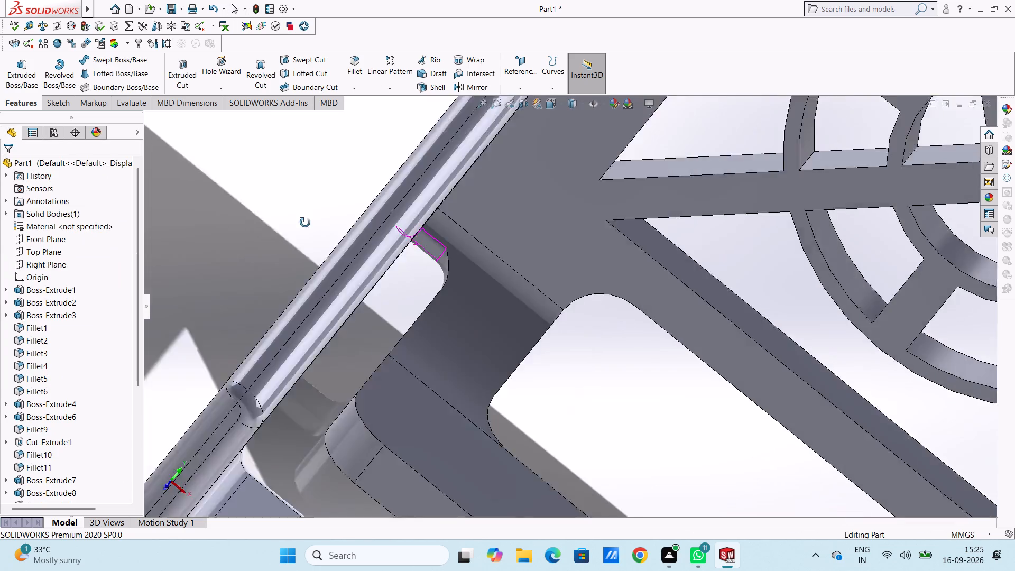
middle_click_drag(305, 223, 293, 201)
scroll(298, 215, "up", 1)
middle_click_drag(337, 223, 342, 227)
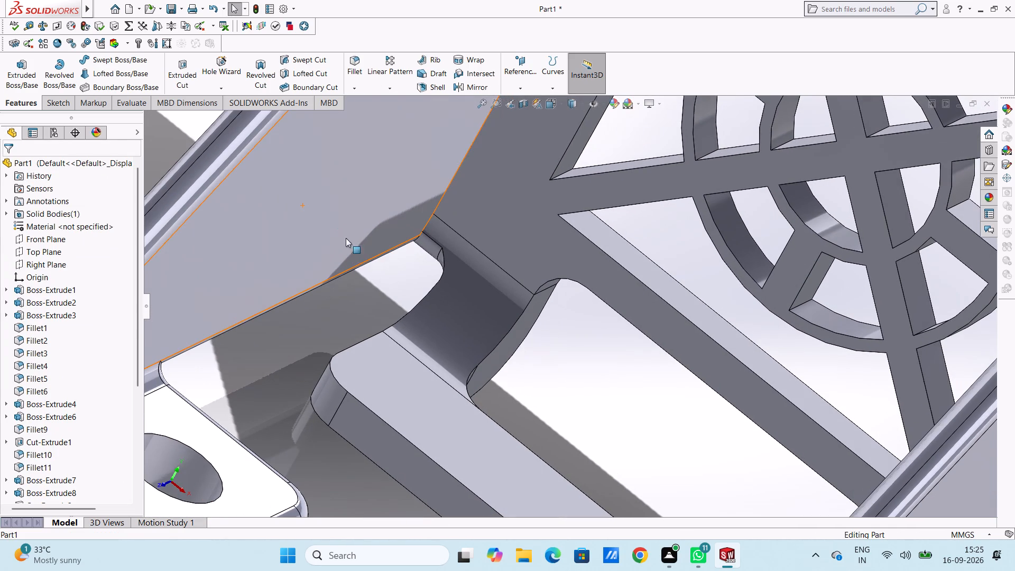
Fillet the back plate's short rear lower edge between the right side wall and the curved arm with a 2 mm radius.
middle_click_drag(363, 281, 584, 376)
scroll(317, 308, "up", 3)
scroll(269, 308, "up", 4)
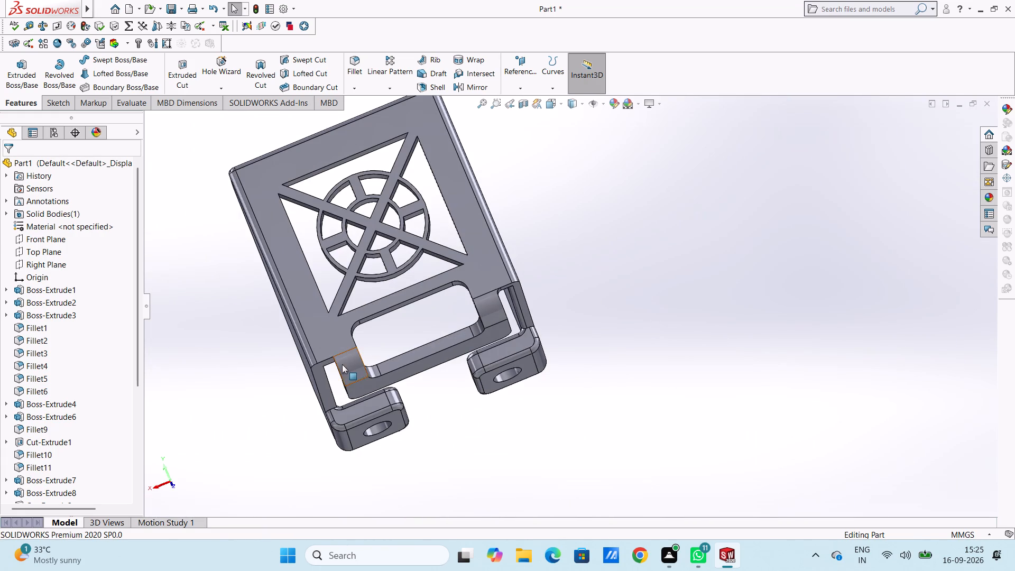
scroll(342, 363, "down", 7)
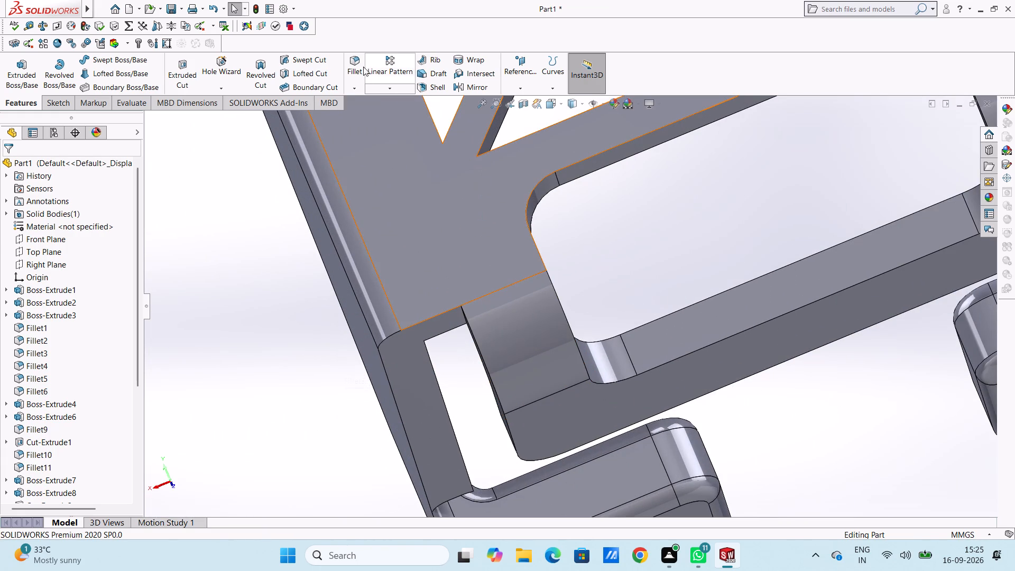
left_click(352, 61)
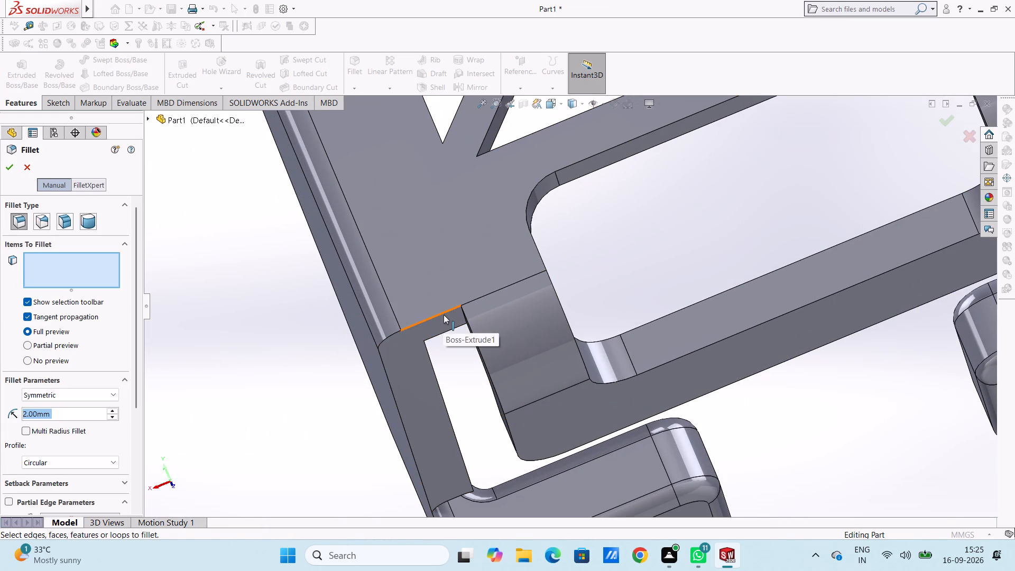
left_click(444, 315)
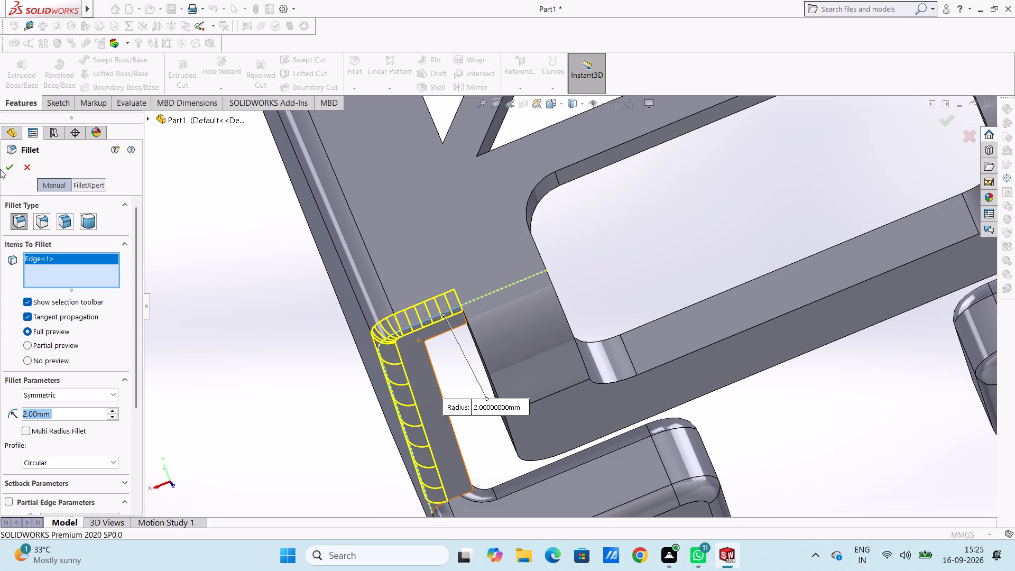
left_click(10, 172)
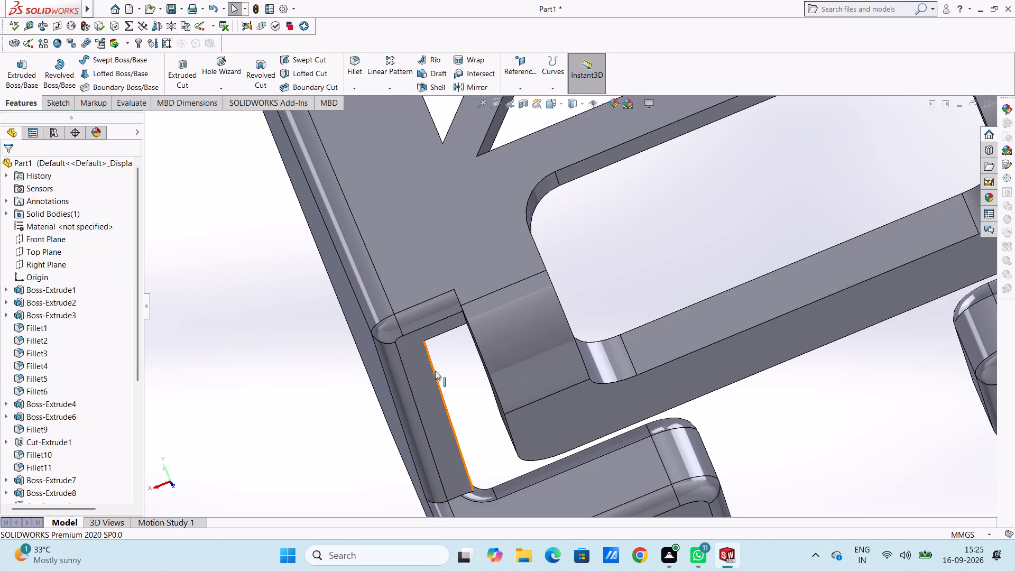
Fillet the back plate's short inner lower edge at the opening between the right side wall and curved arm with a 2 mm radius.
left_click(351, 63)
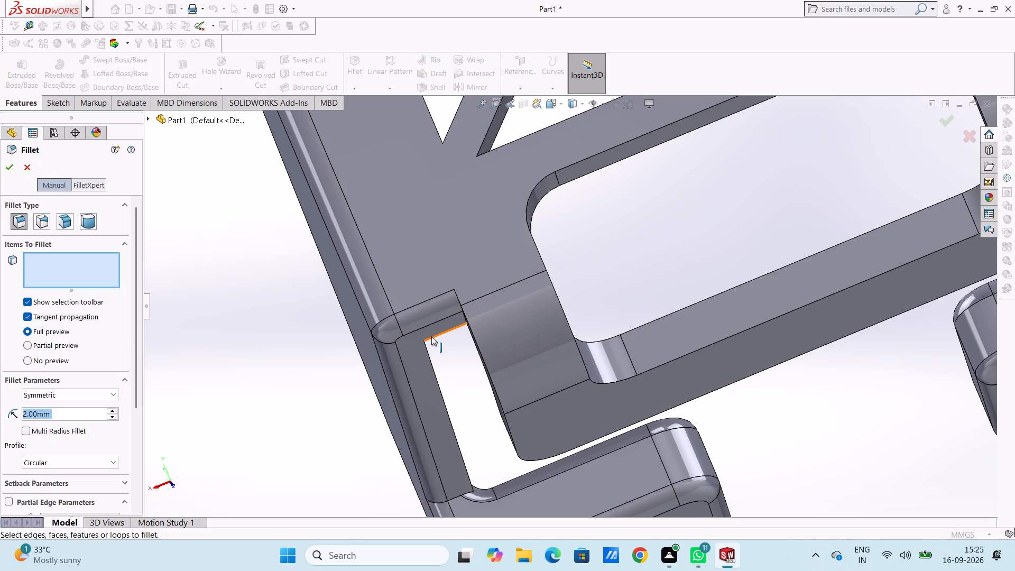
left_click(432, 337)
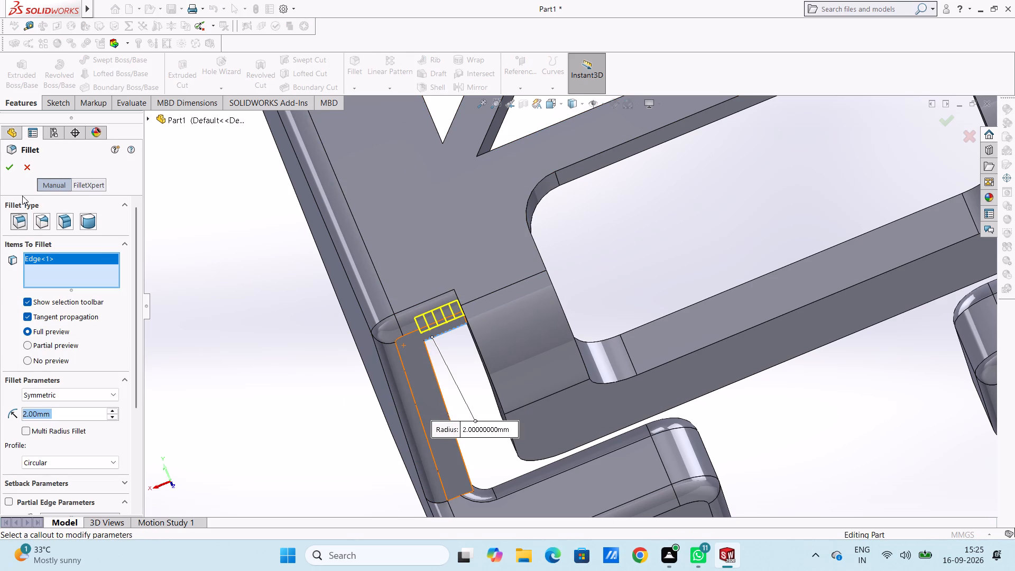
left_click(13, 173)
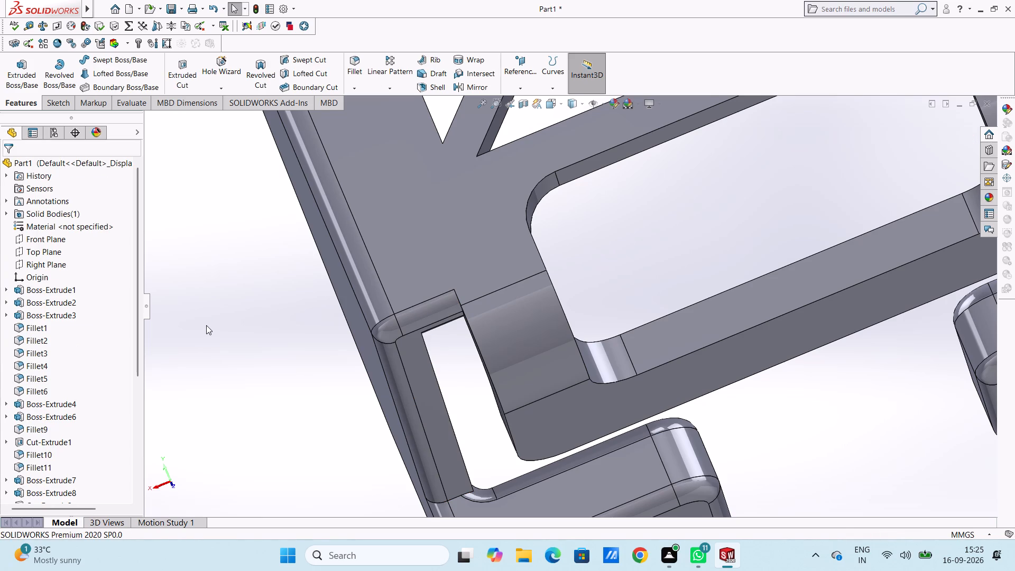
Examine the filleted corners around the curved arm, side walls and front tabs, ending in the isometric view of the whole bracket.
middle_click_drag(206, 325, 482, 361)
scroll(337, 344, "up", 5)
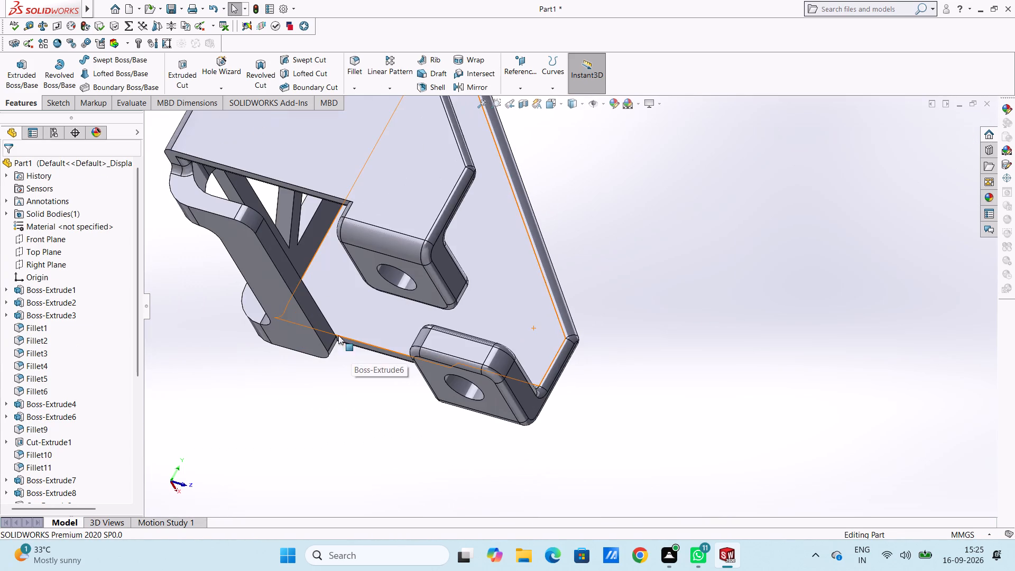
middle_click_drag(347, 323, 272, 337)
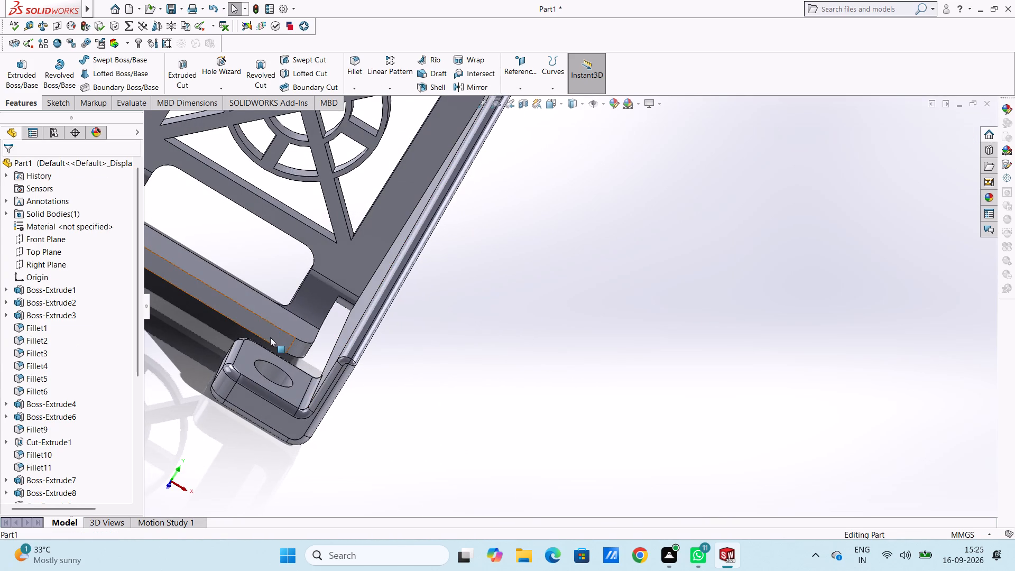
scroll(352, 297, "down", 8)
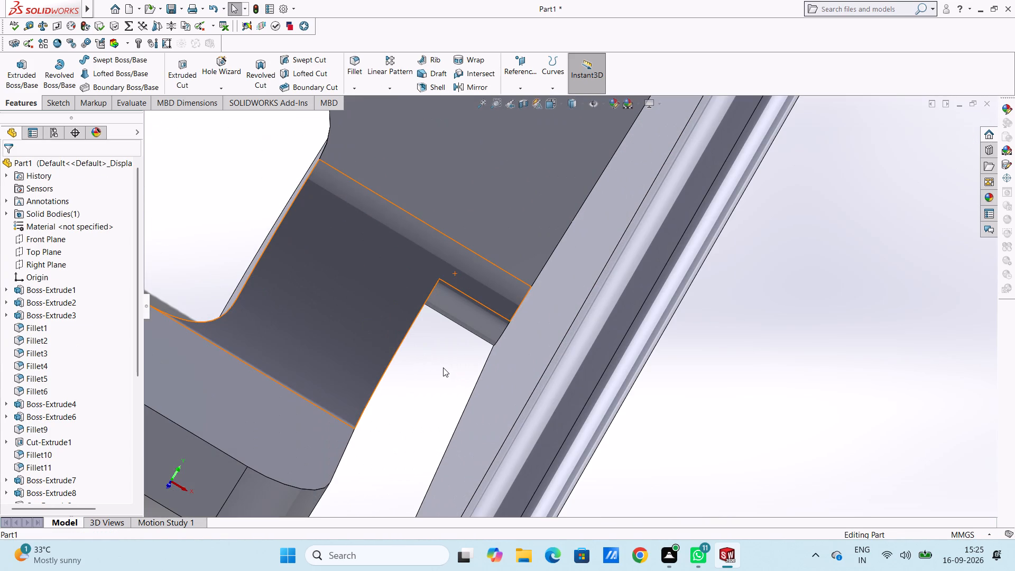
middle_click_drag(441, 367, 433, 363)
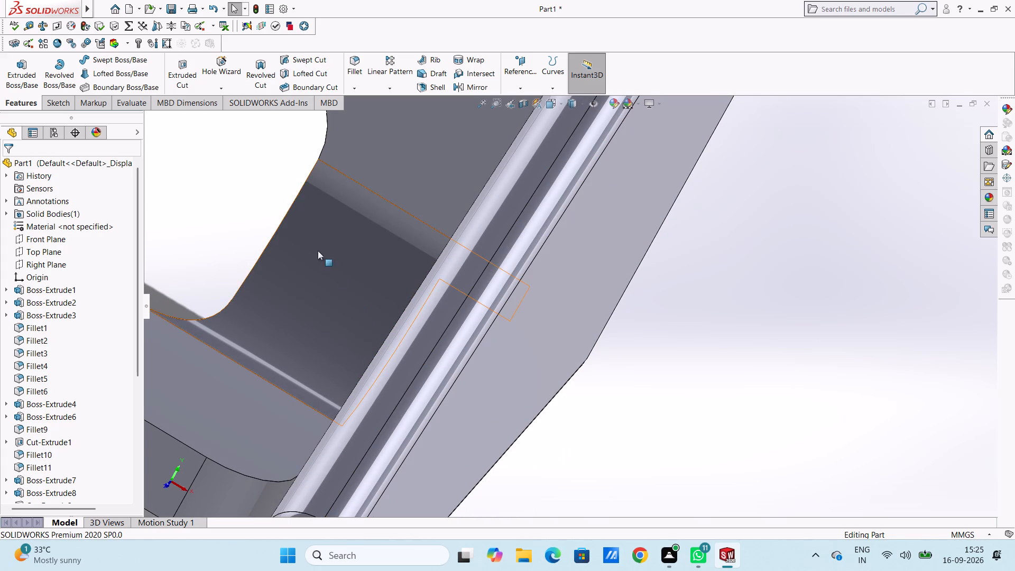
scroll(247, 191, "up", 1)
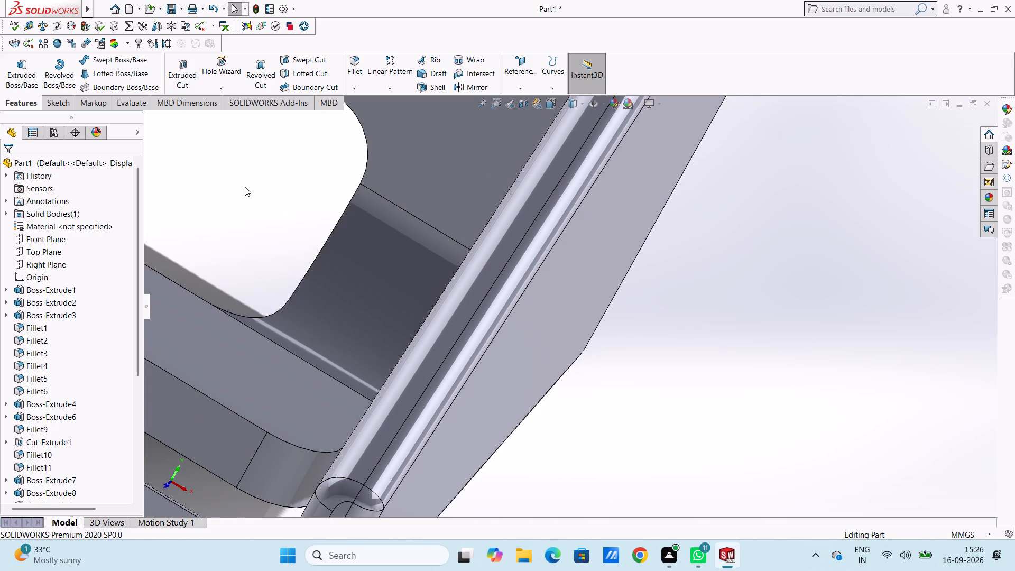
middle_click_drag(255, 193, 270, 209)
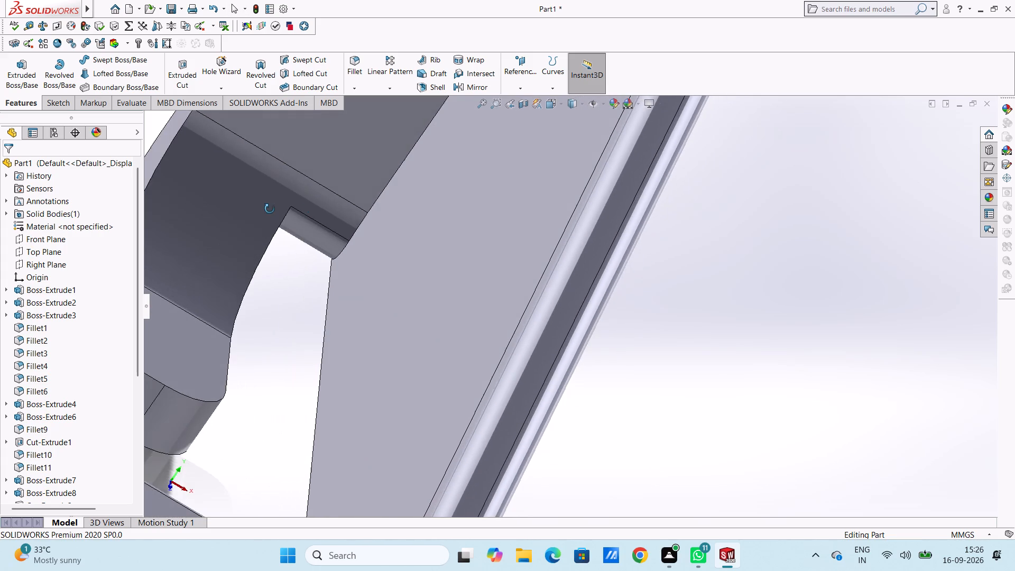
middle_click_drag(270, 209, 262, 214)
scroll(261, 214, "up", 8)
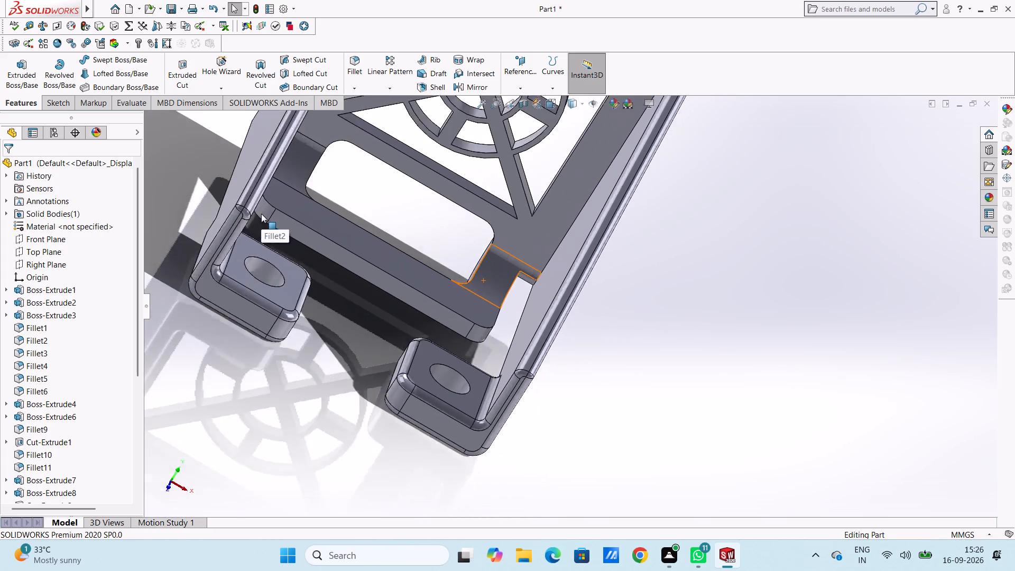
scroll(261, 214, "up", 1)
middle_click_drag(244, 224, 254, 242)
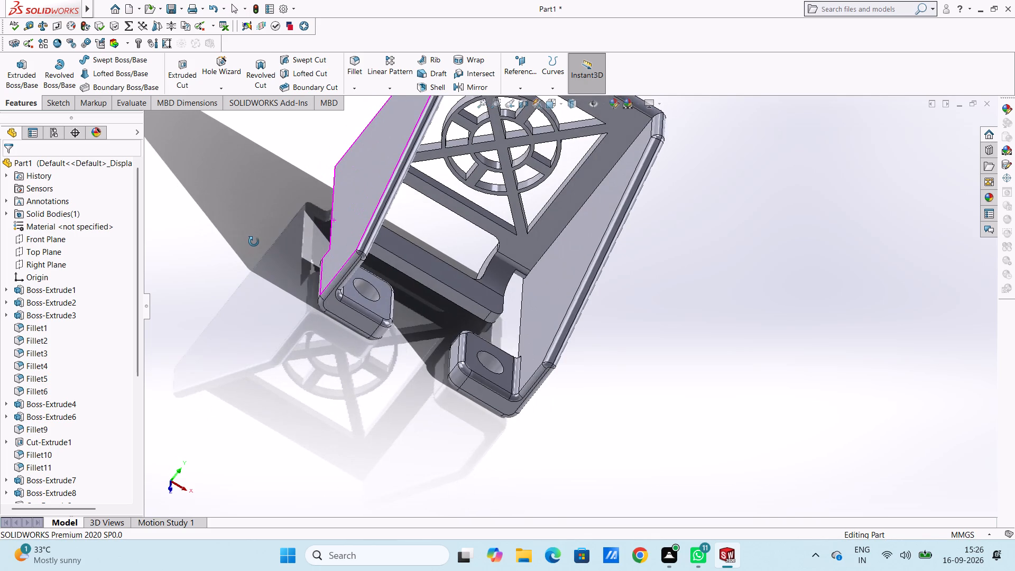
middle_click_drag(254, 242, 217, 200)
scroll(220, 201, "down", 3)
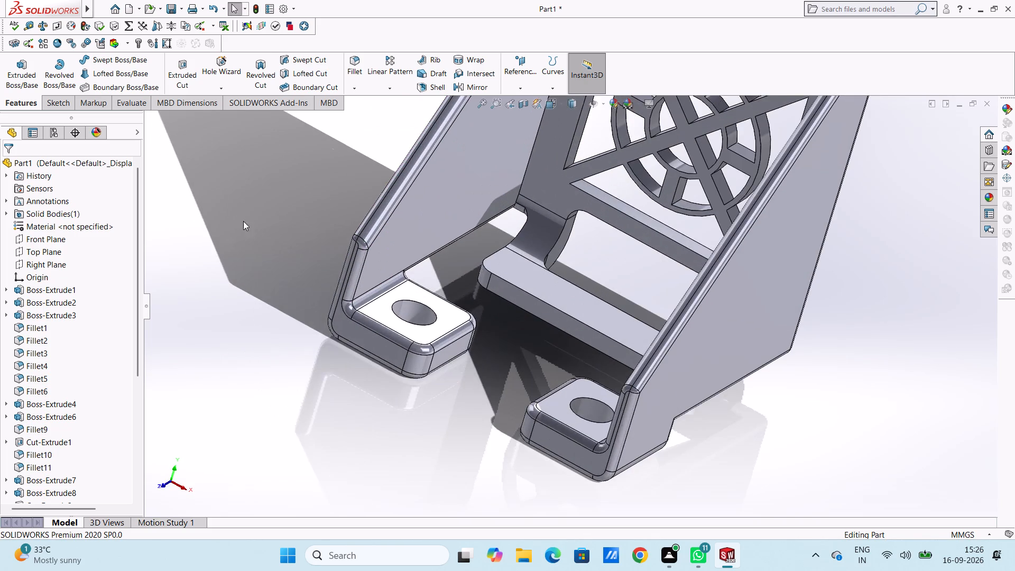
scroll(276, 233, "up", 5)
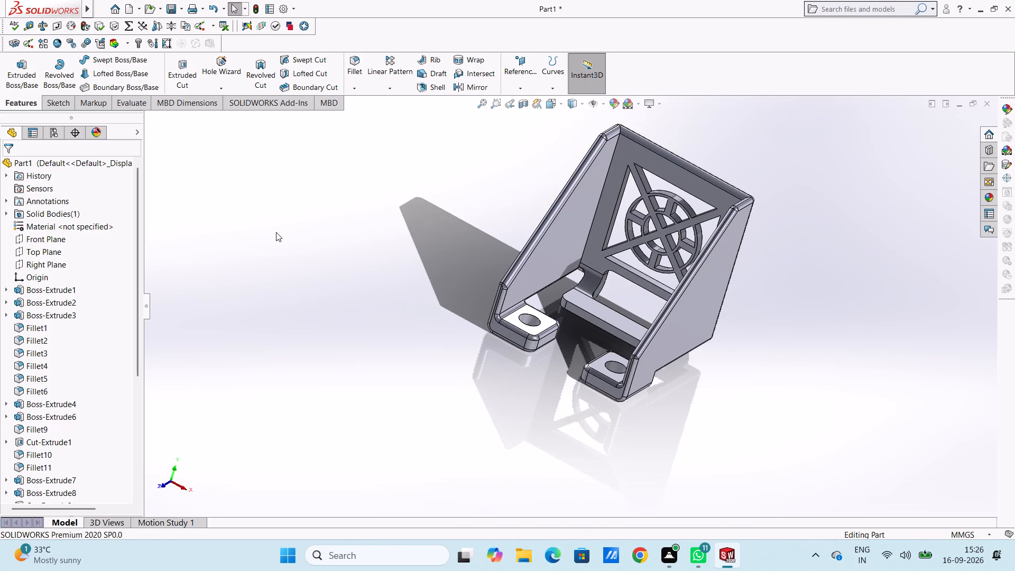
key("ctrl+7")
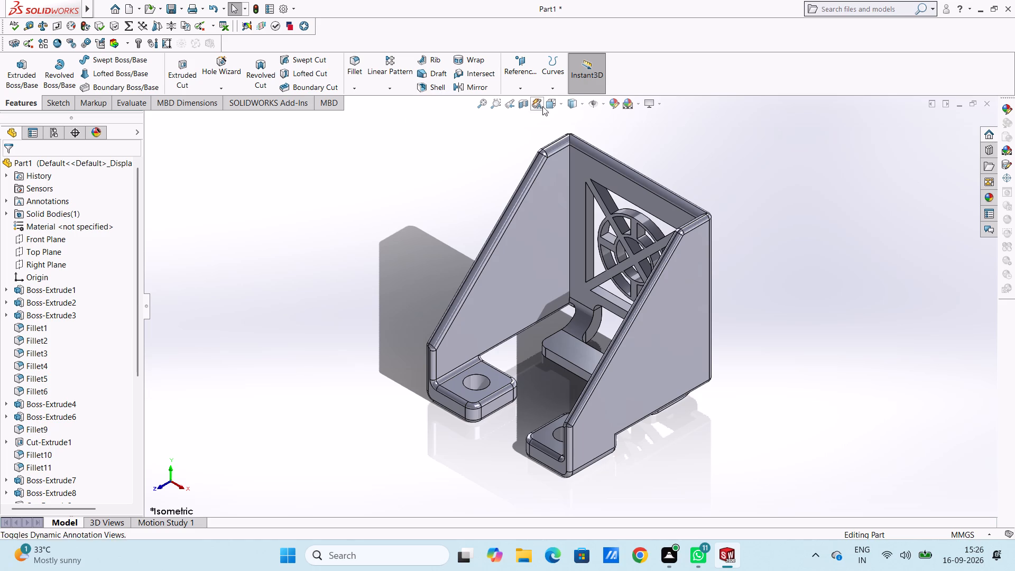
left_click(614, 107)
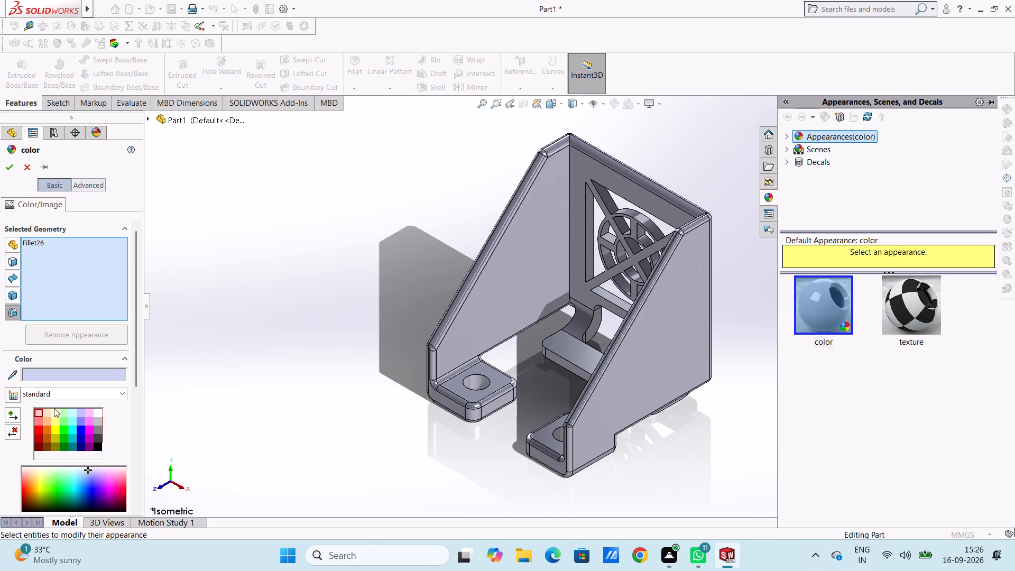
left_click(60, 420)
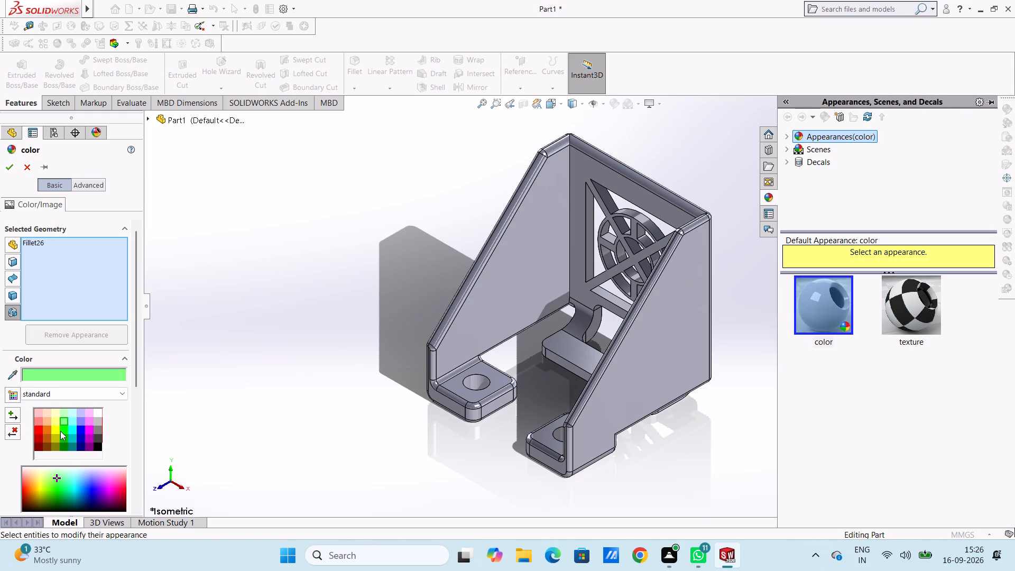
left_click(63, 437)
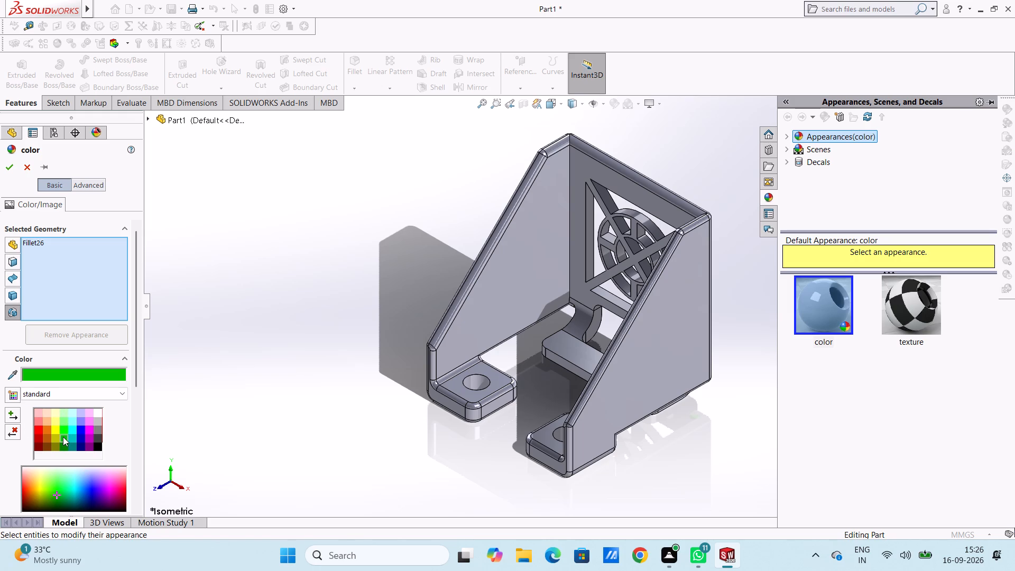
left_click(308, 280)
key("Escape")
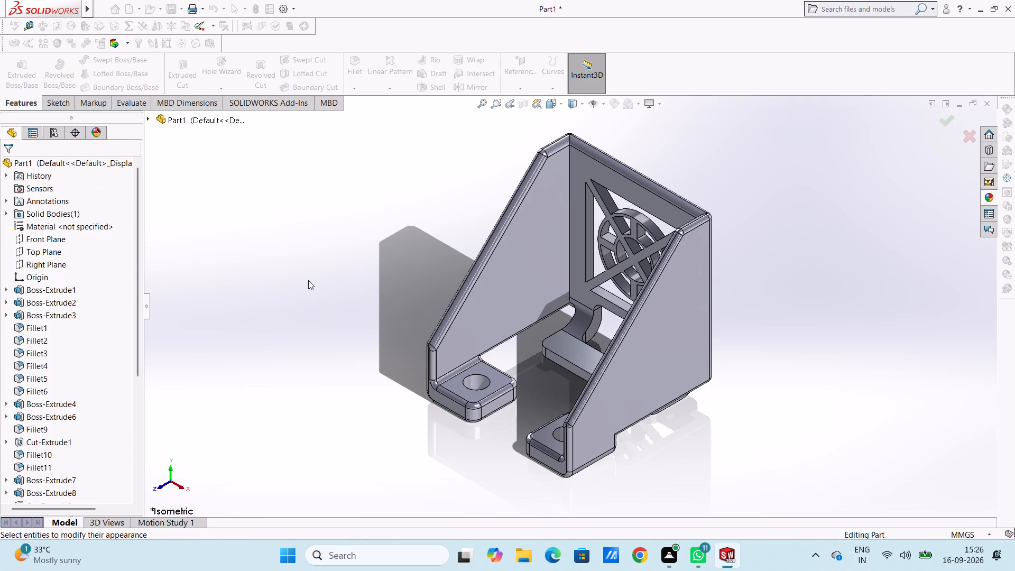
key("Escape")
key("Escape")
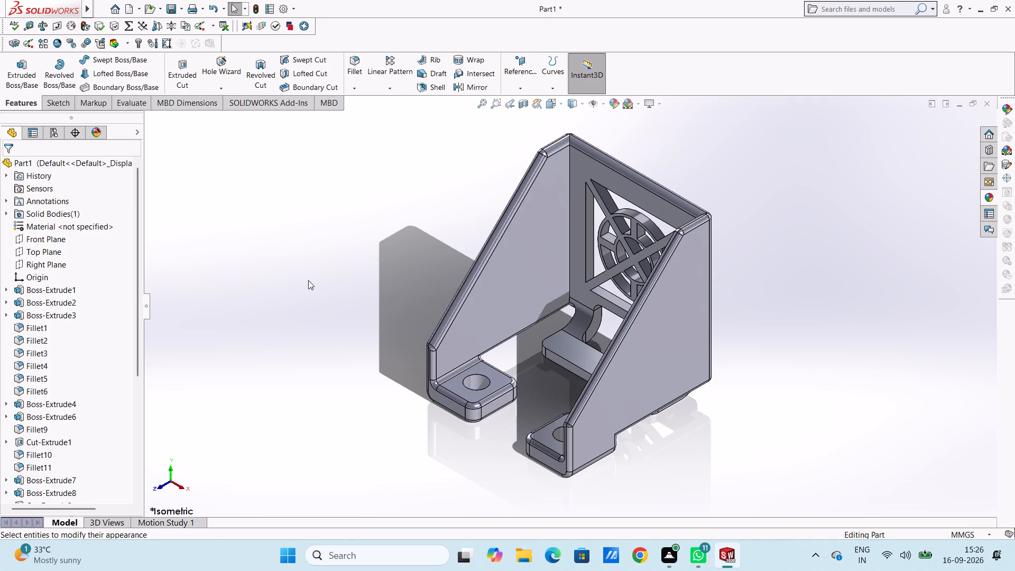
Try green, light green and dark grey on the whole part, and apply a light purple colour to it.
left_click(610, 108)
left_click(63, 429)
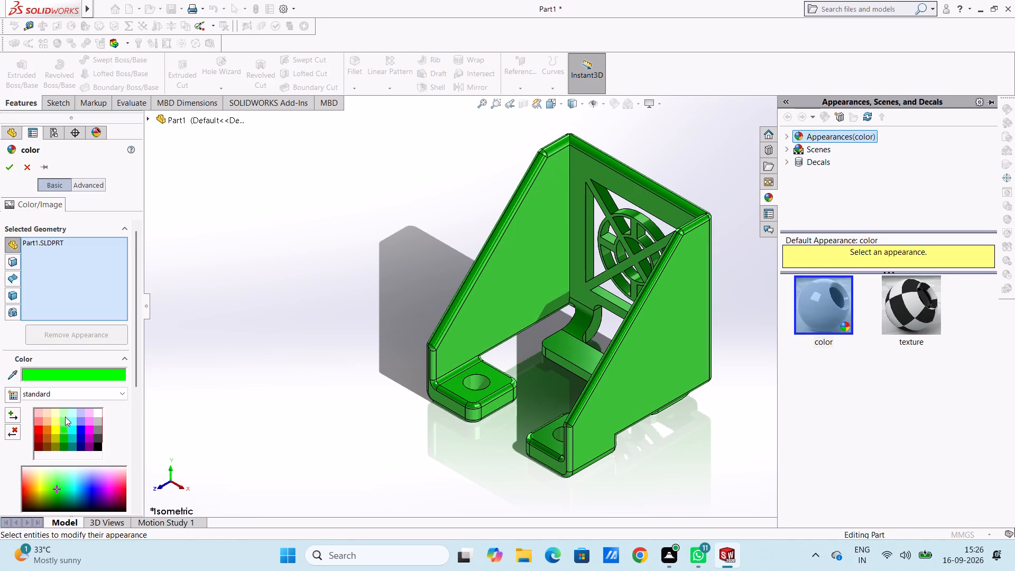
left_click(65, 416)
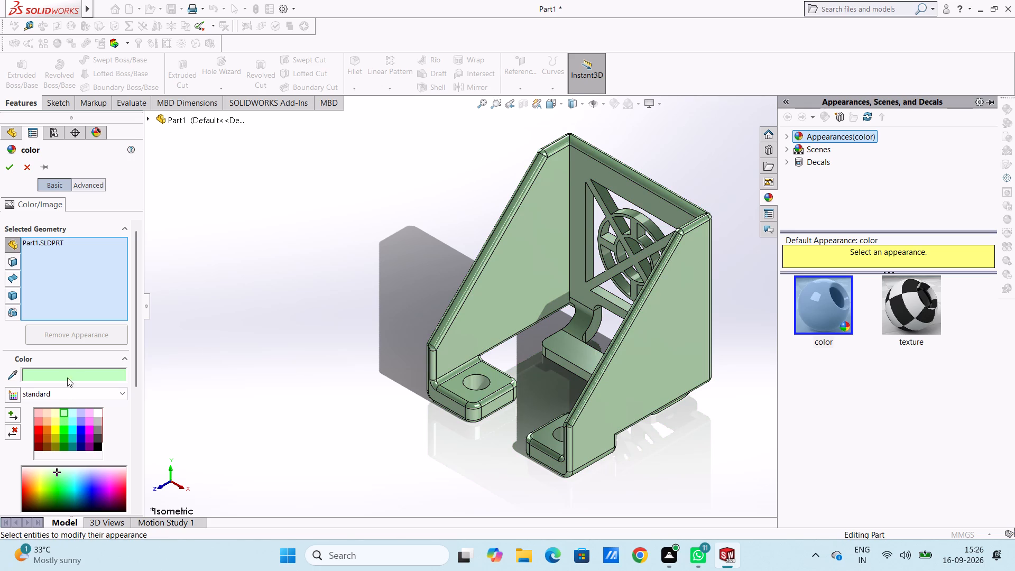
left_click(98, 436)
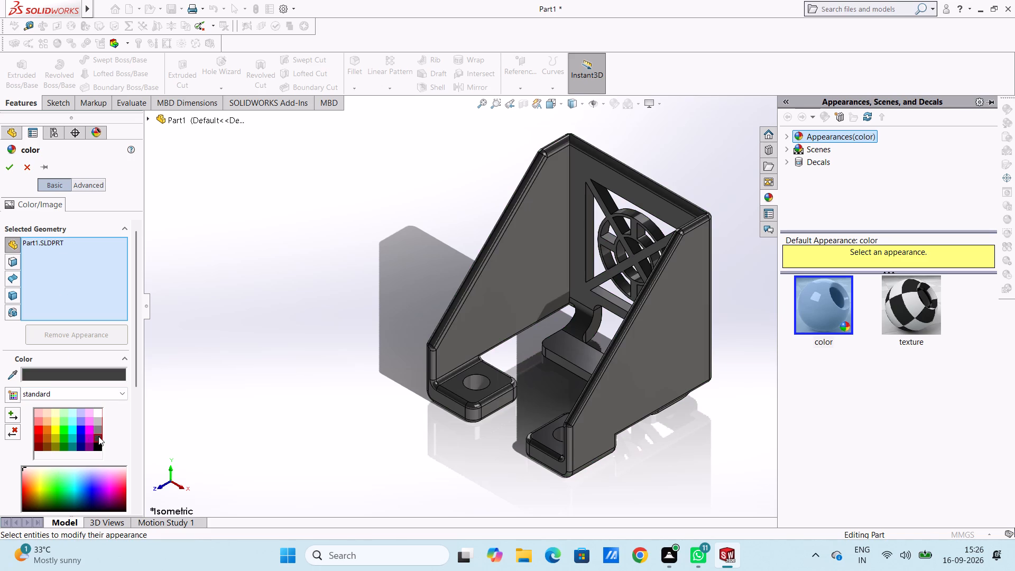
left_click(96, 476)
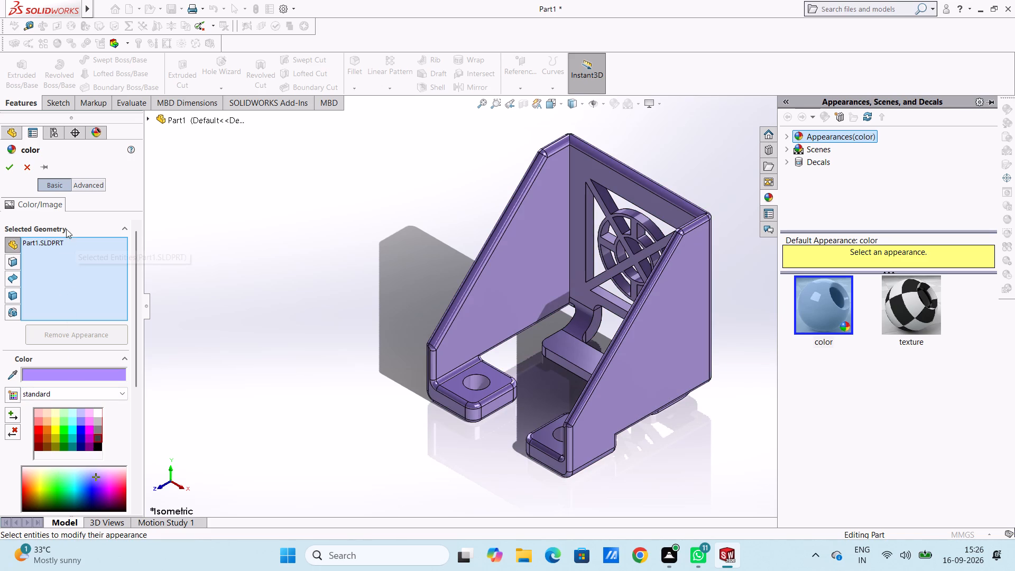
left_click(11, 171)
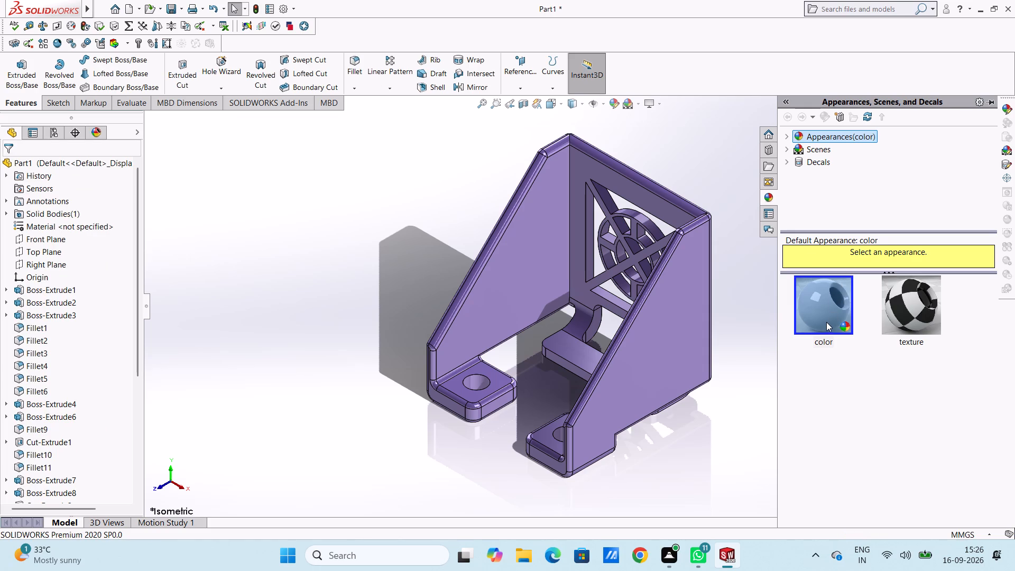
Apply the default color appearance to only the hole face of the left front tab.
left_click_drag(826, 319, 487, 374)
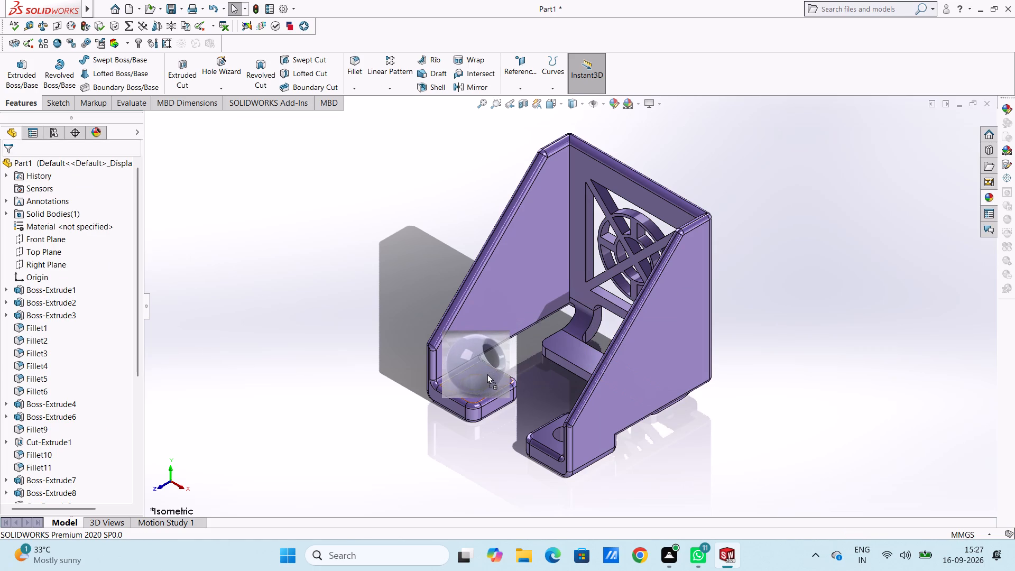
left_click_drag(487, 374, 481, 383)
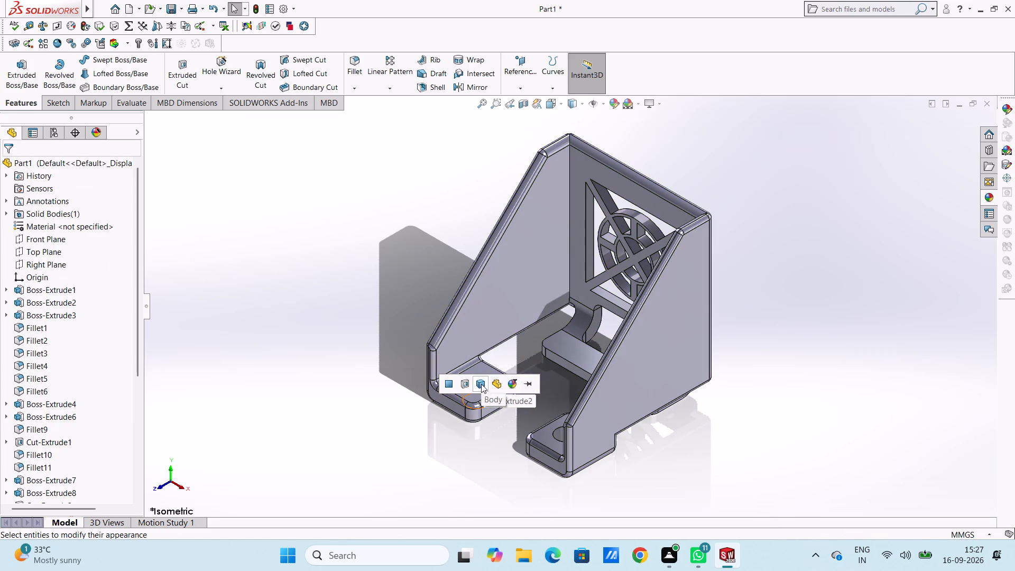
left_click(447, 386)
left_click(374, 426)
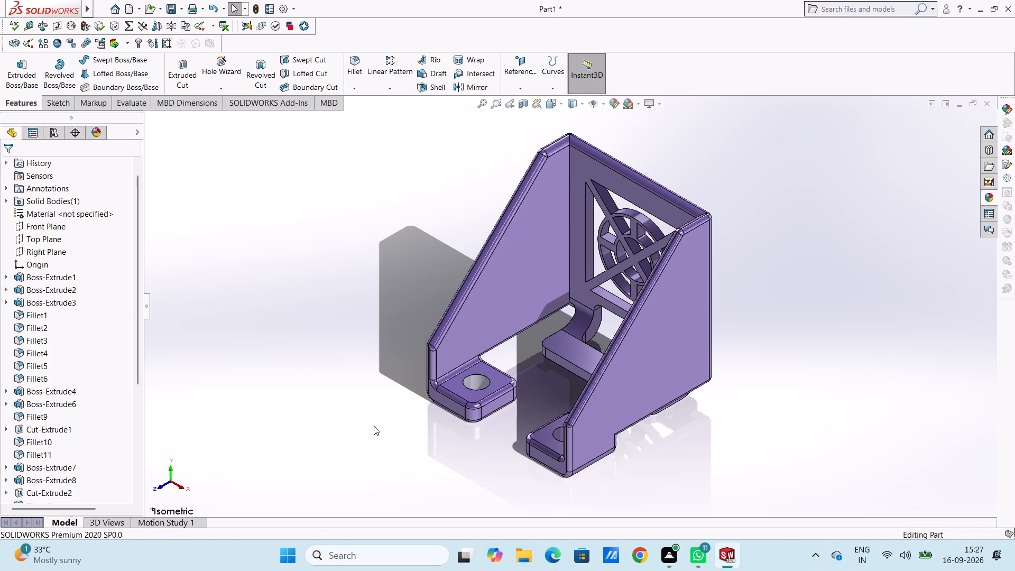
Apply the default color appearance to only the hole face of the right front tab.
left_click(985, 195)
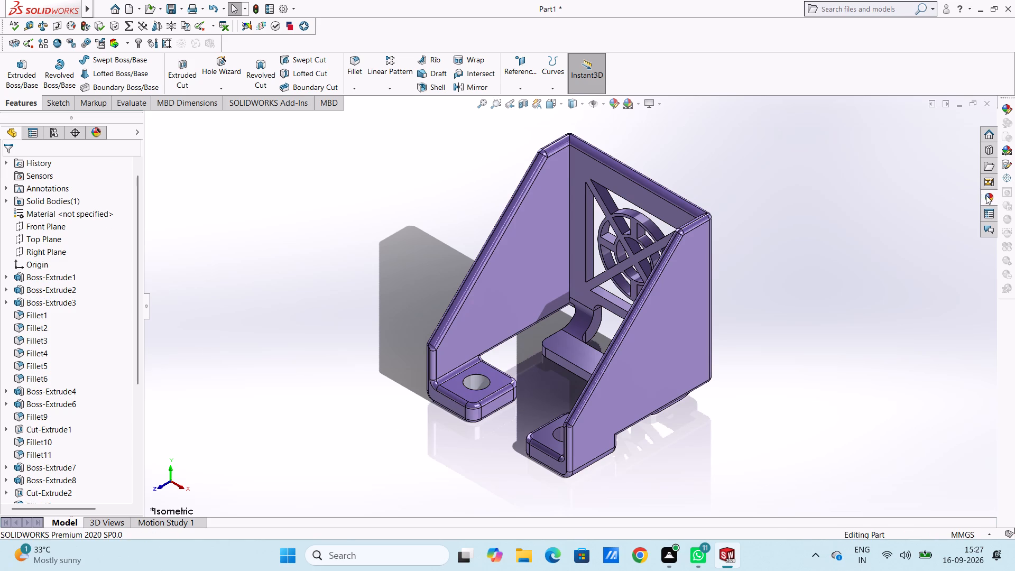
left_click_drag(828, 313, 576, 422)
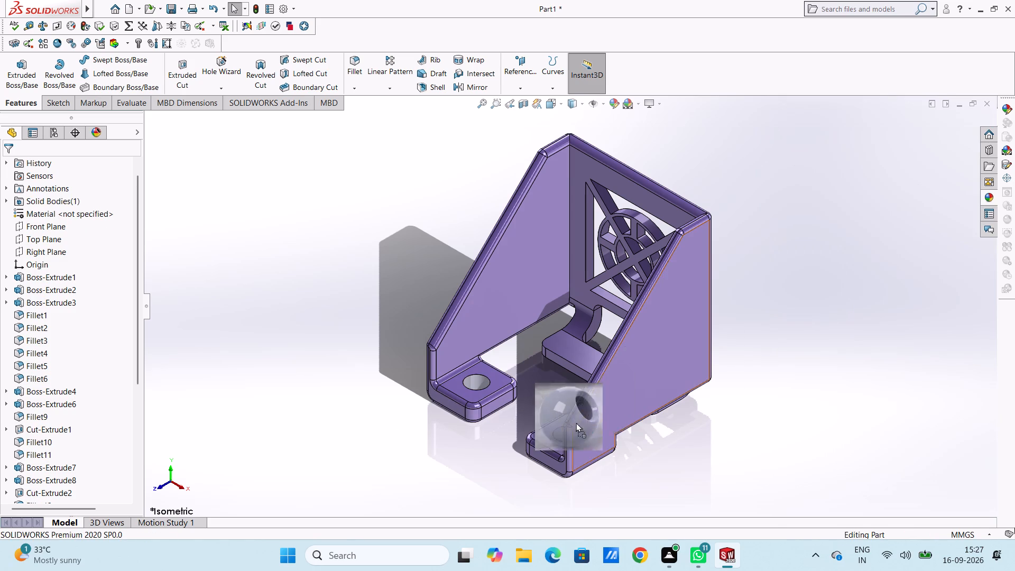
left_click_drag(576, 422, 556, 434)
left_click(553, 432)
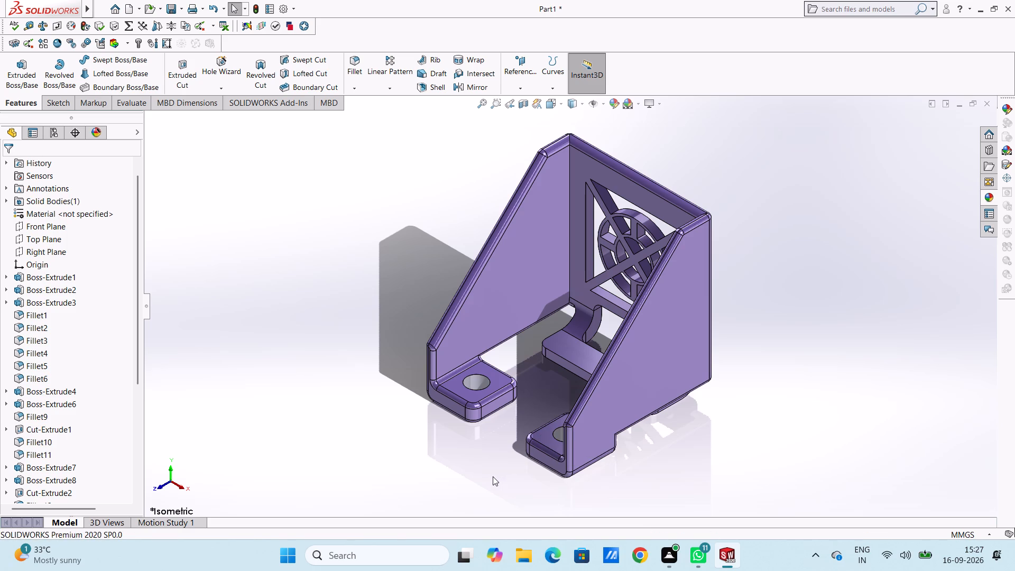
left_click(493, 476)
Save the part in the Documents folder as "bent sheet ventilated corner bracket".
middle_click_drag(425, 438, 441, 448)
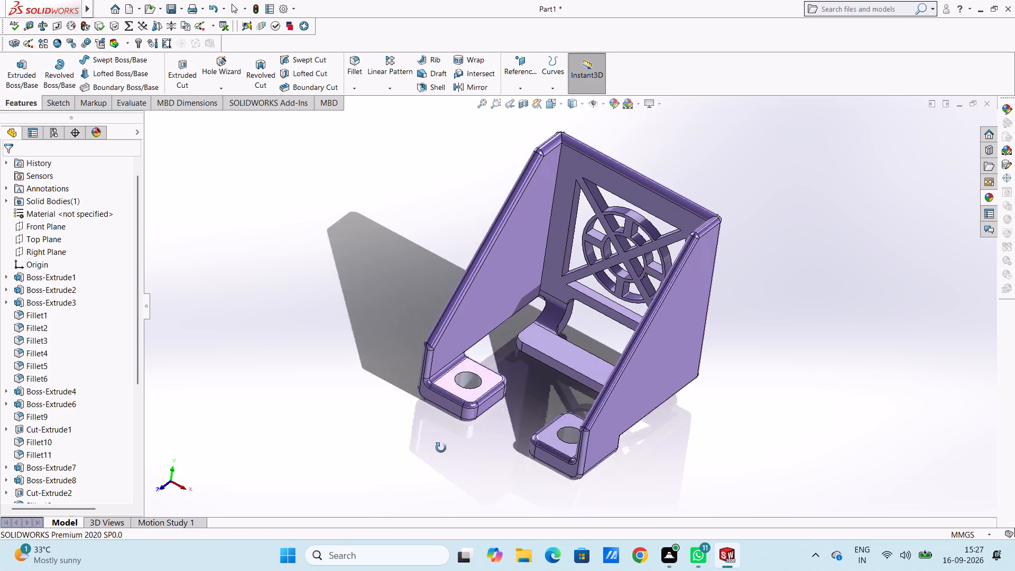
middle_click_drag(441, 448, 458, 419)
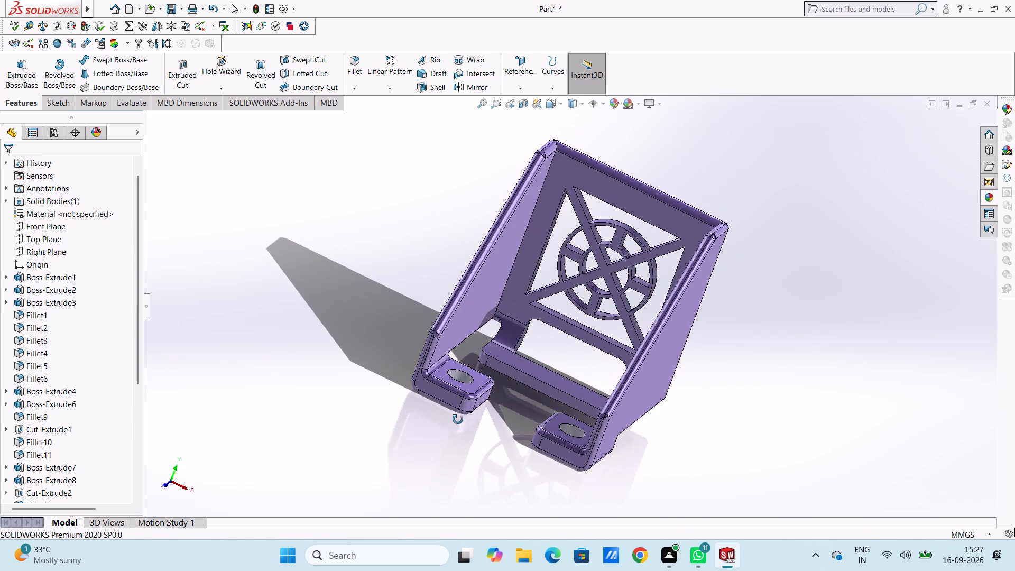
middle_click_drag(458, 419, 431, 459)
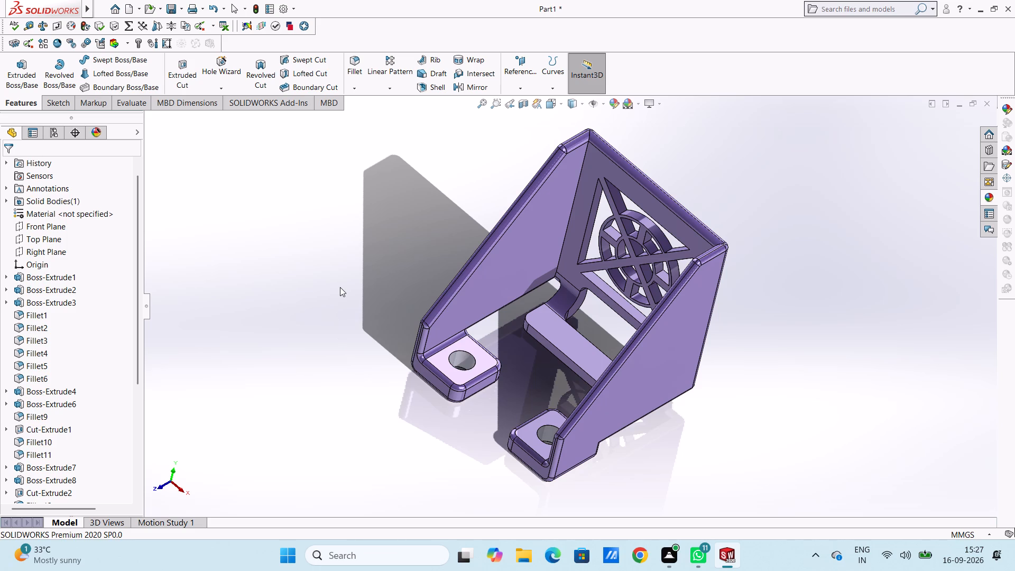
key("ctrl+7")
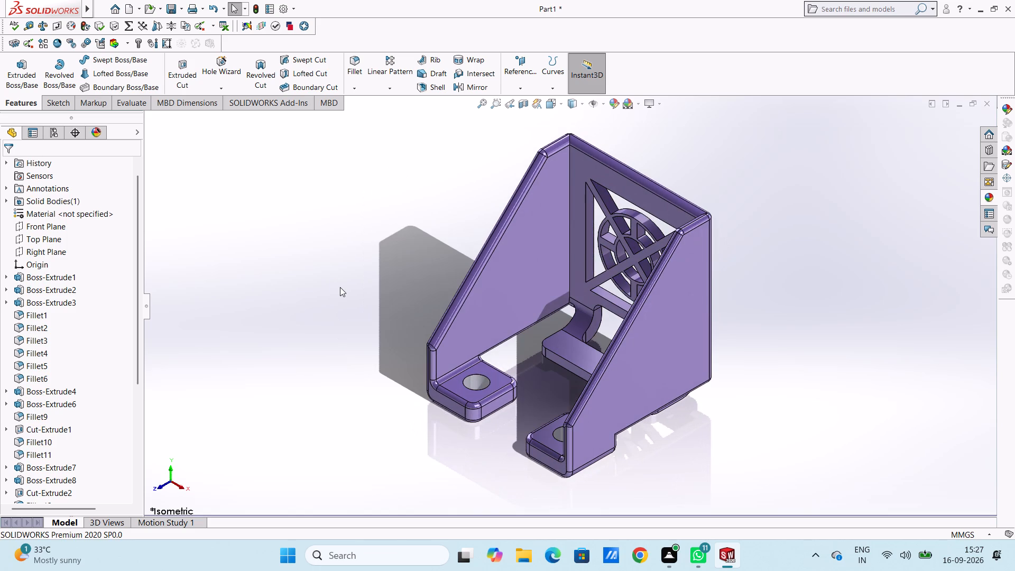
key("ctrl+s")
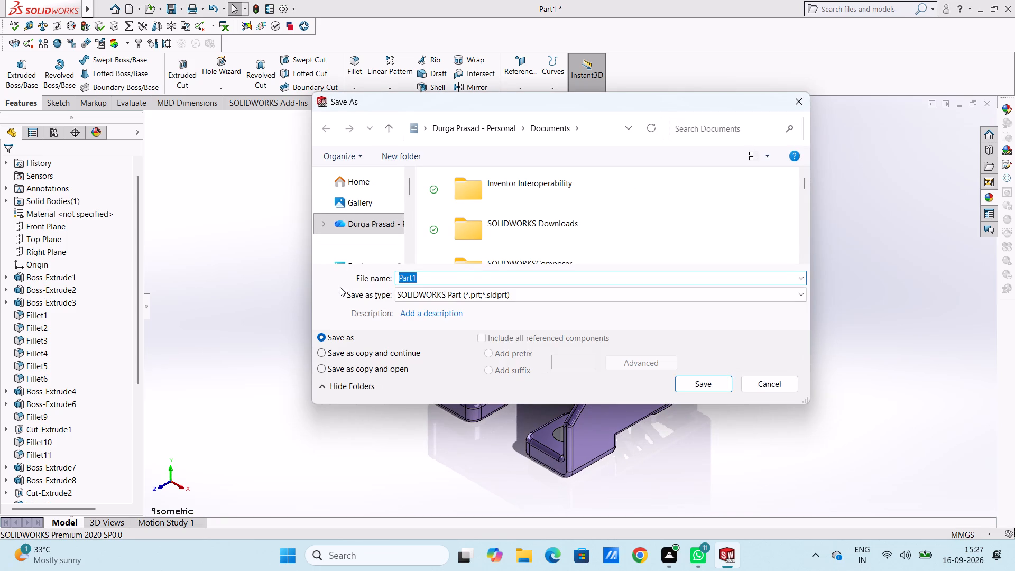
type("bent")
key("space")
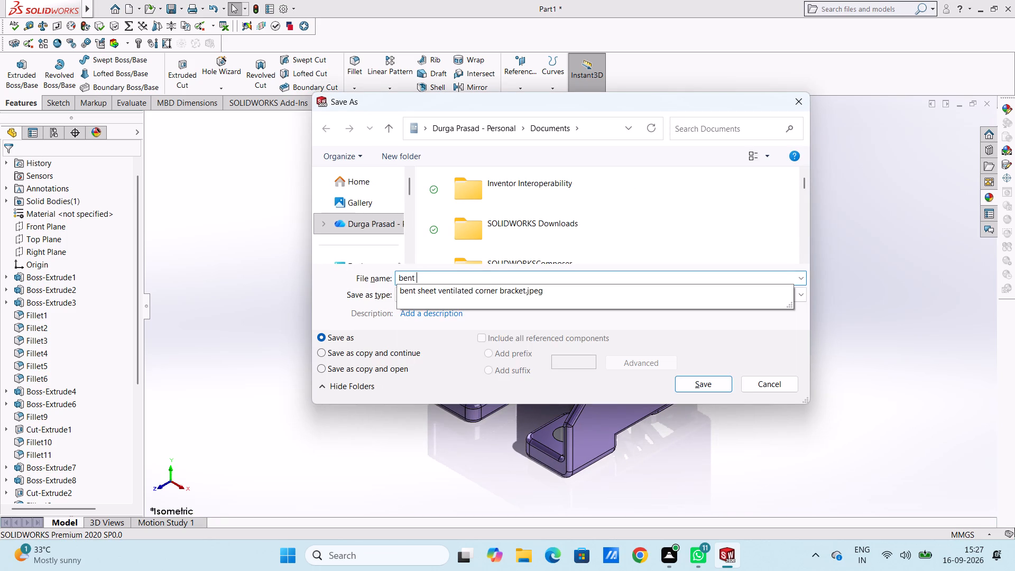
type("sheet")
key("space")
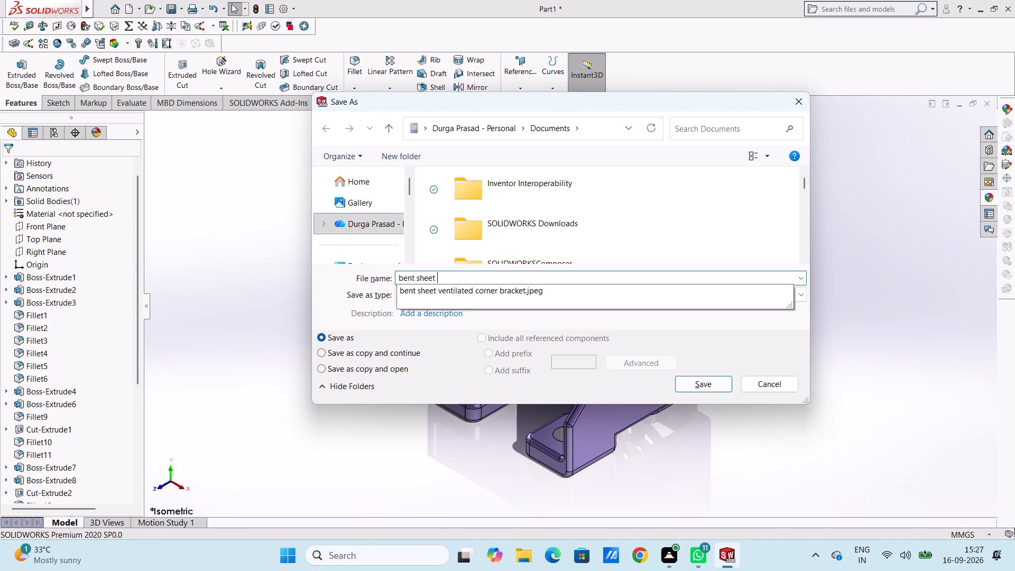
type("ventil")
type("ated")
key("space")
type("corner")
key("space")
type("bracket")
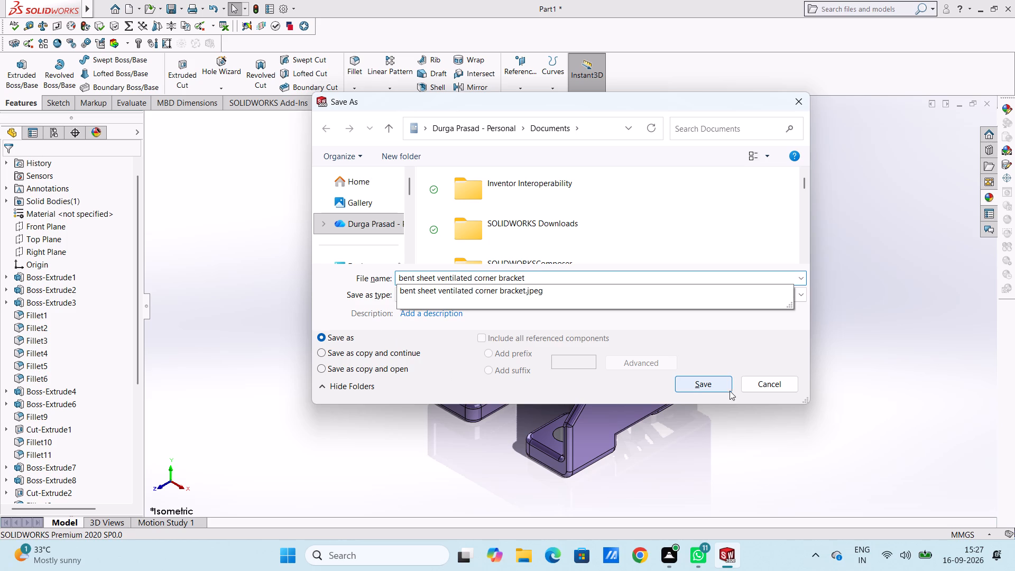
left_click(696, 381)
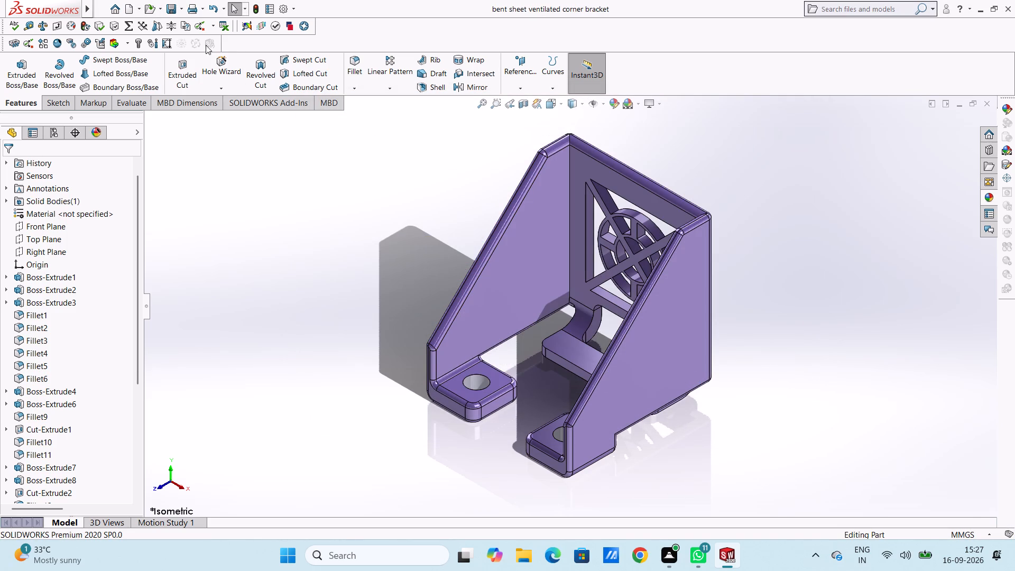
Save the bracket also as an Adobe Portable Document Format (*.pdf) file under the same name.
left_click(183, 11)
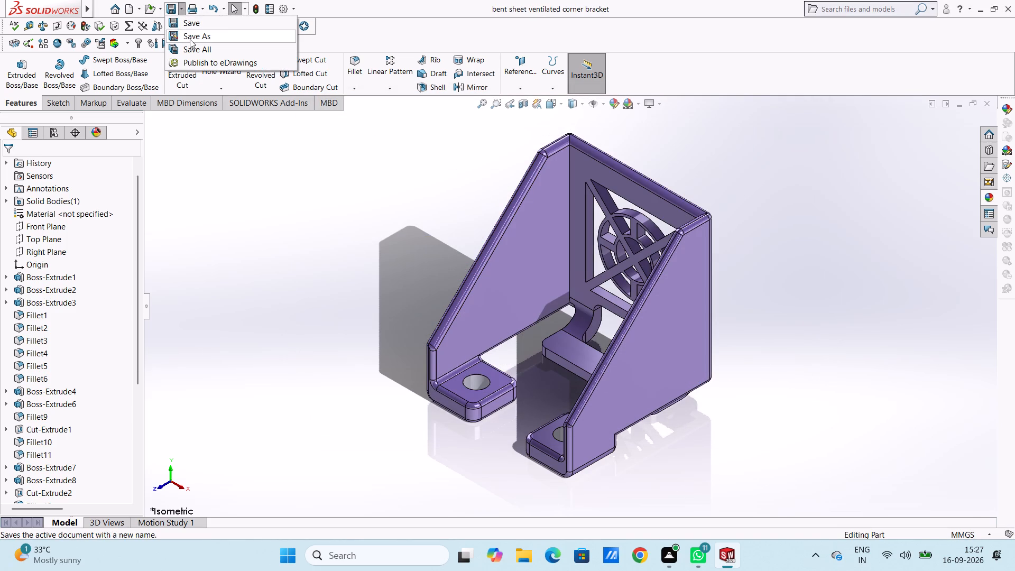
left_click(190, 37)
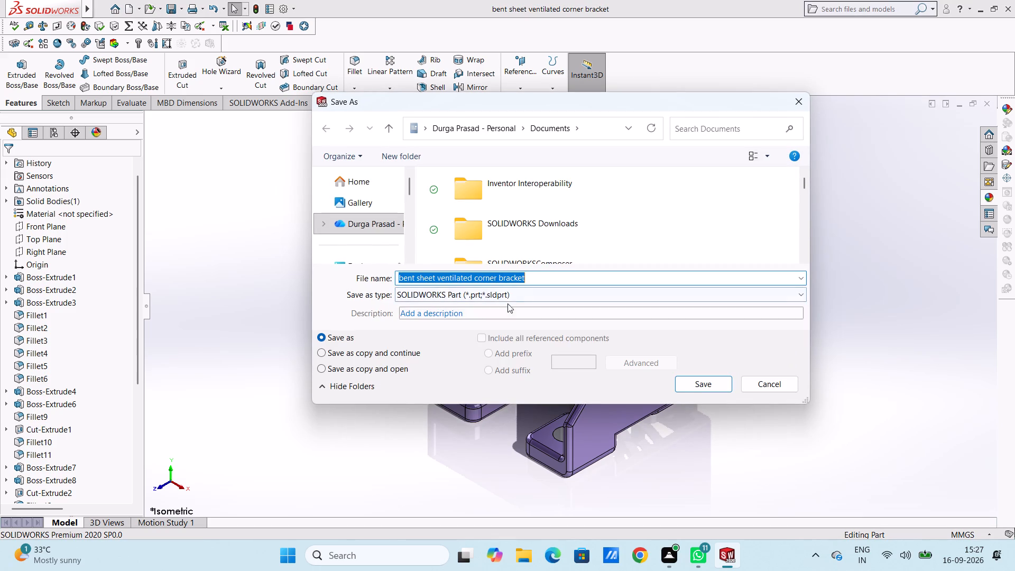
left_click(516, 295)
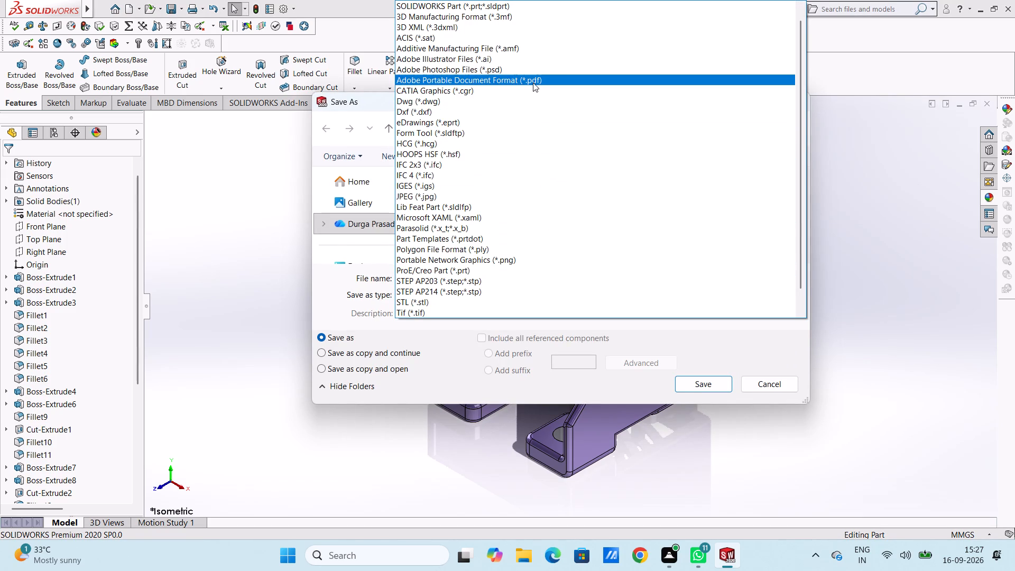
left_click(533, 82)
left_click(715, 406)
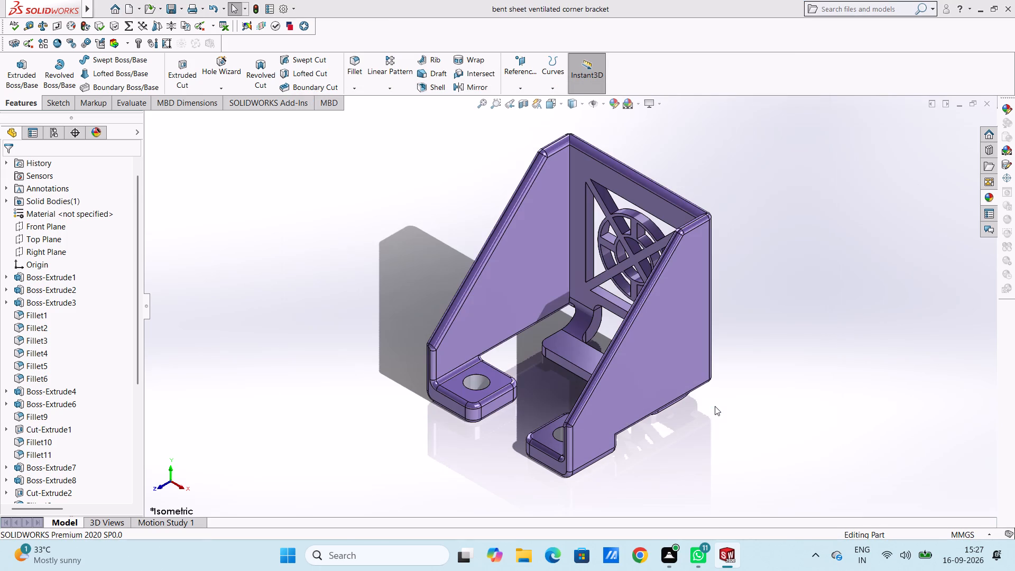